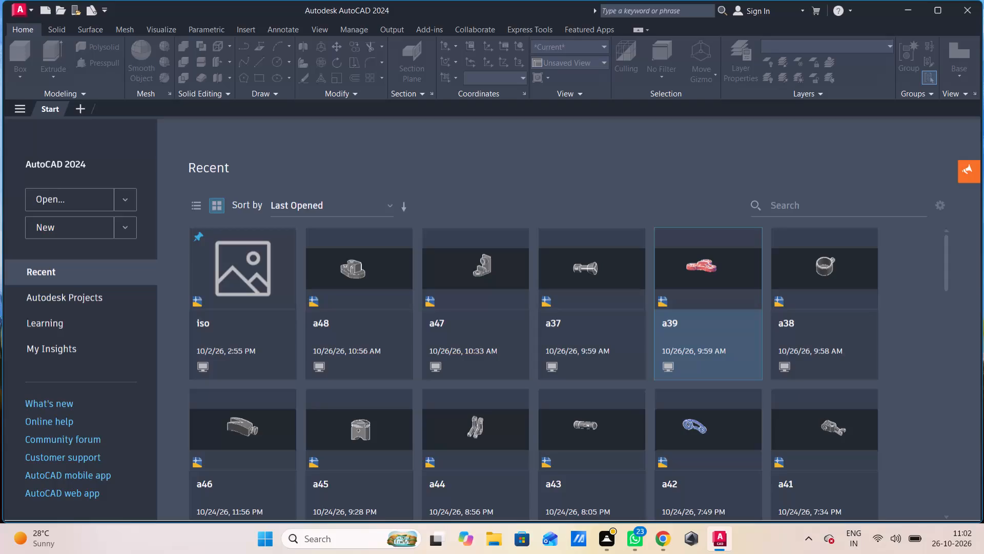
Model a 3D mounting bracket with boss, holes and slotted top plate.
Create a new blank drawing.
click(87, 105)
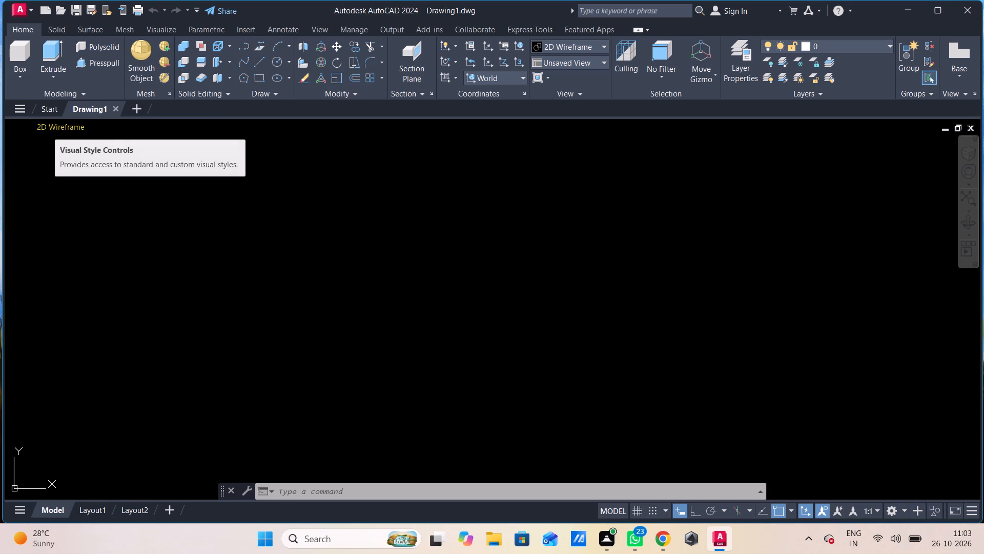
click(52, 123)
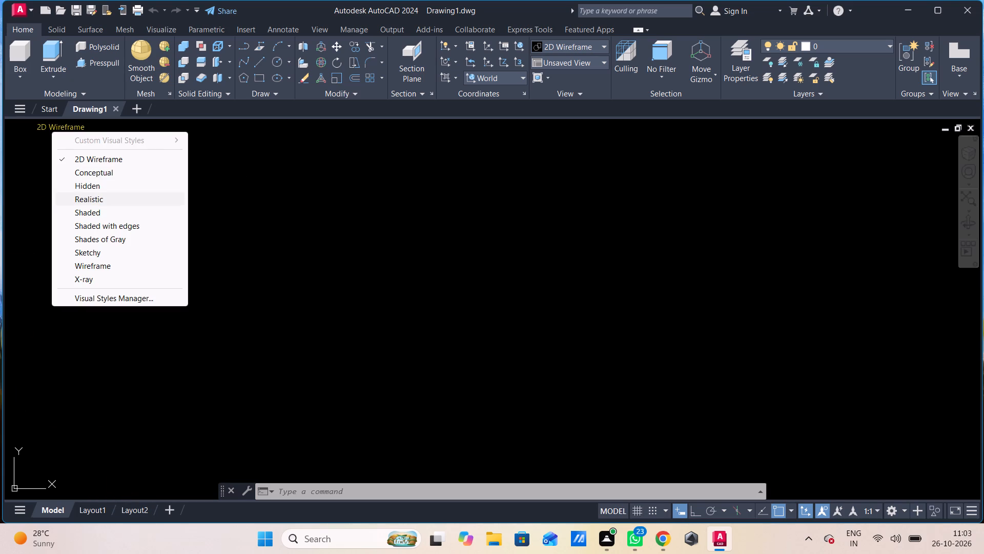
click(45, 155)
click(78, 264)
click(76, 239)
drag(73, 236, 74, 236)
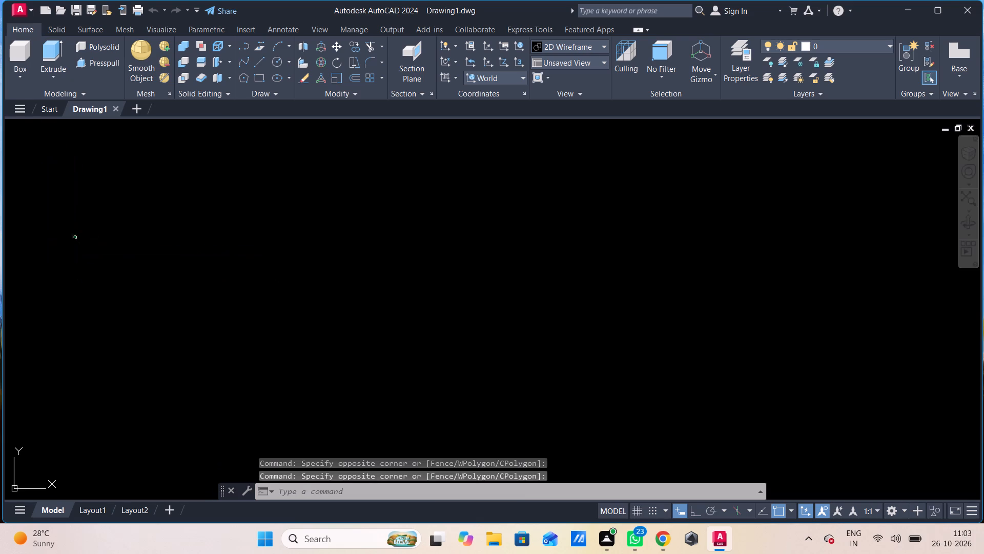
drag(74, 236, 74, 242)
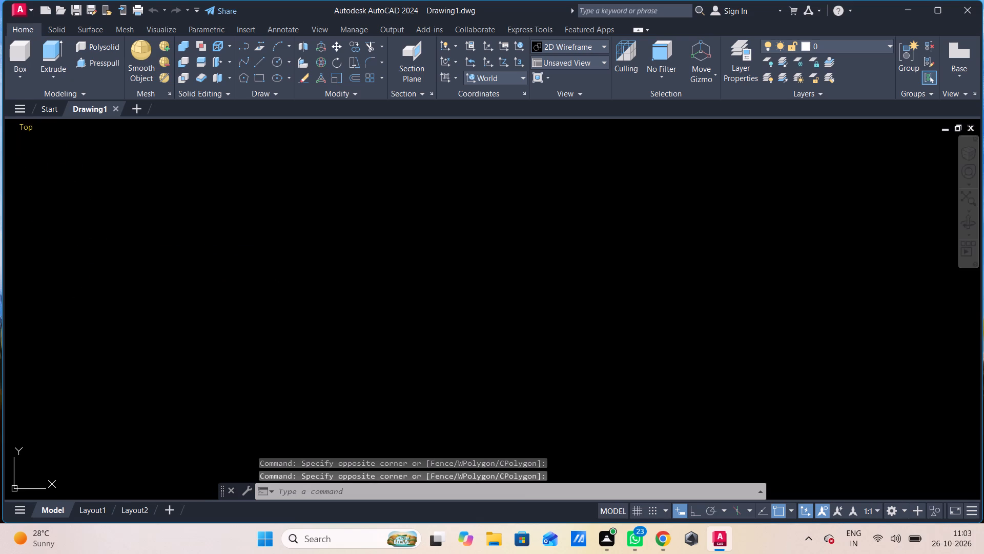
Switch the model to the Left orthographic view.
click(16, 126)
click(38, 187)
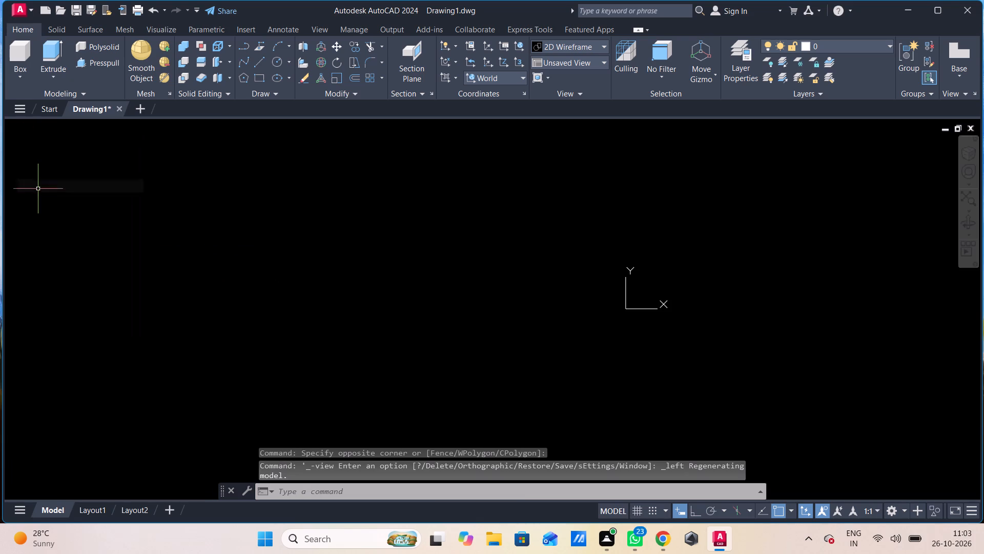
Turn on the grid display and Ortho mode.
click(640, 508)
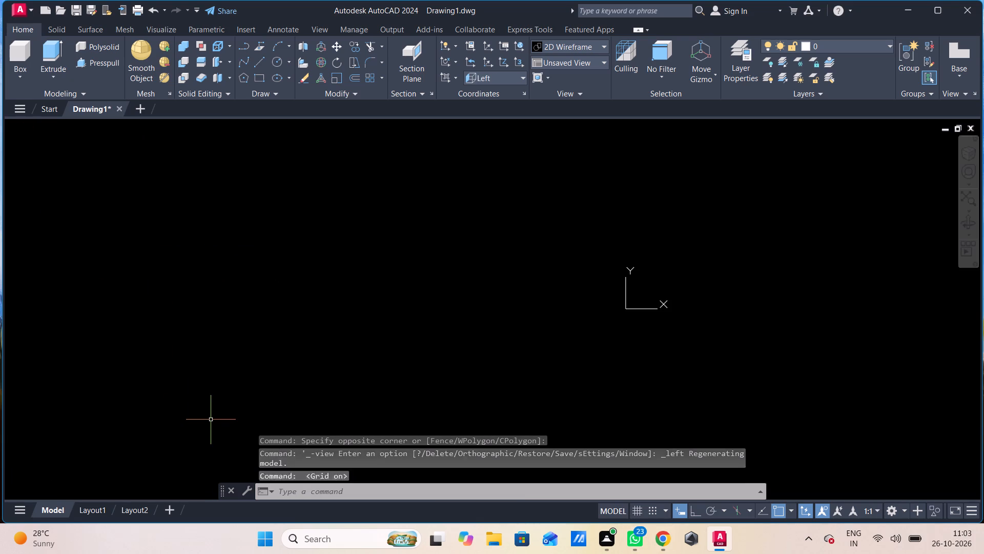
click(693, 515)
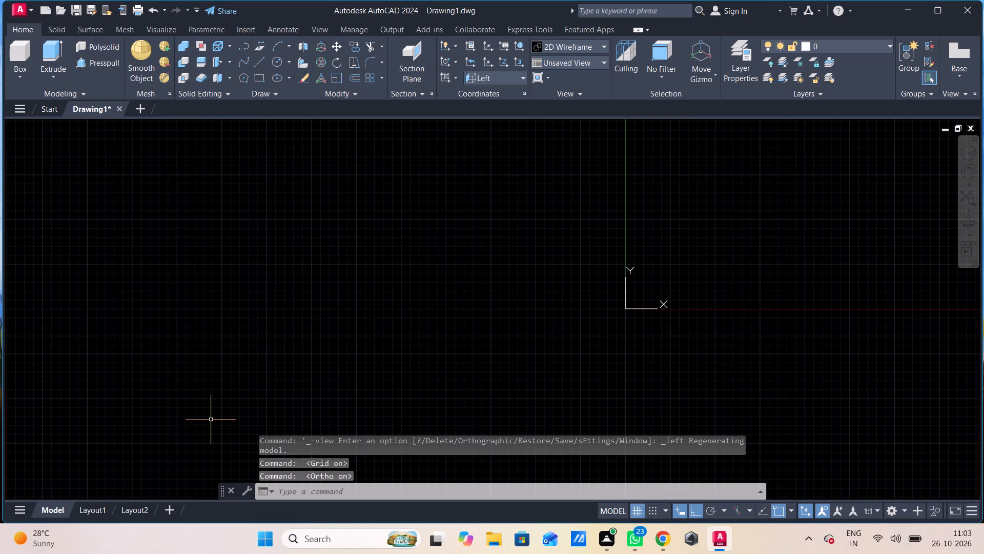
Start a line profile in open space with segments 30 rightward, 10 up, 23 leftward and 45 up.
middle_drag(560, 318, 544, 318)
middle_drag(544, 318, 0, 543)
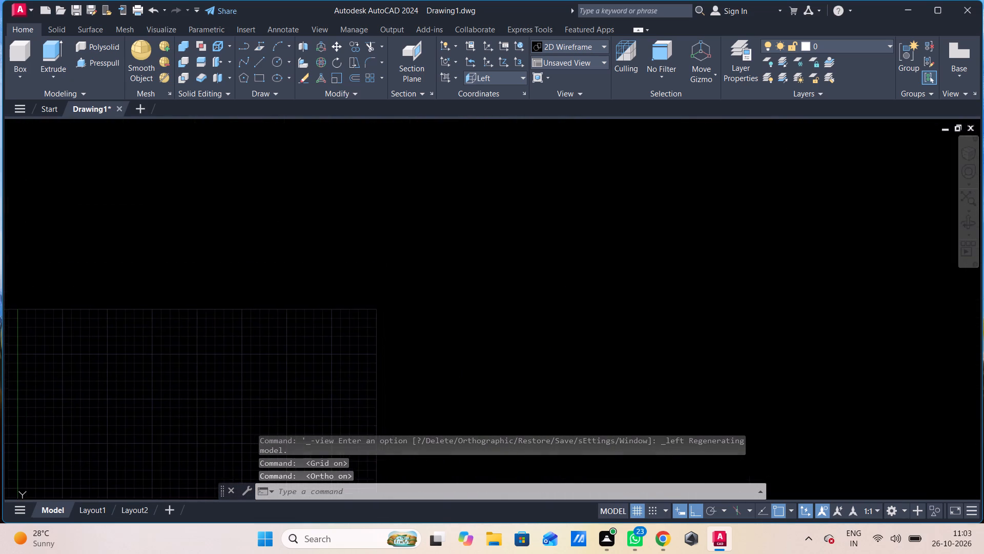
middle_drag(0, 543, 0, 513)
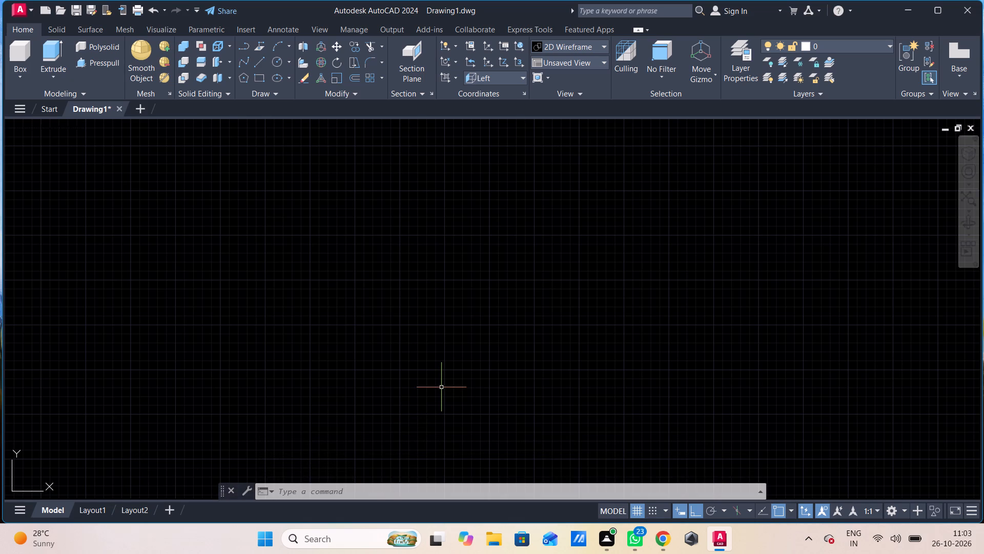
key(l)
key(Return)
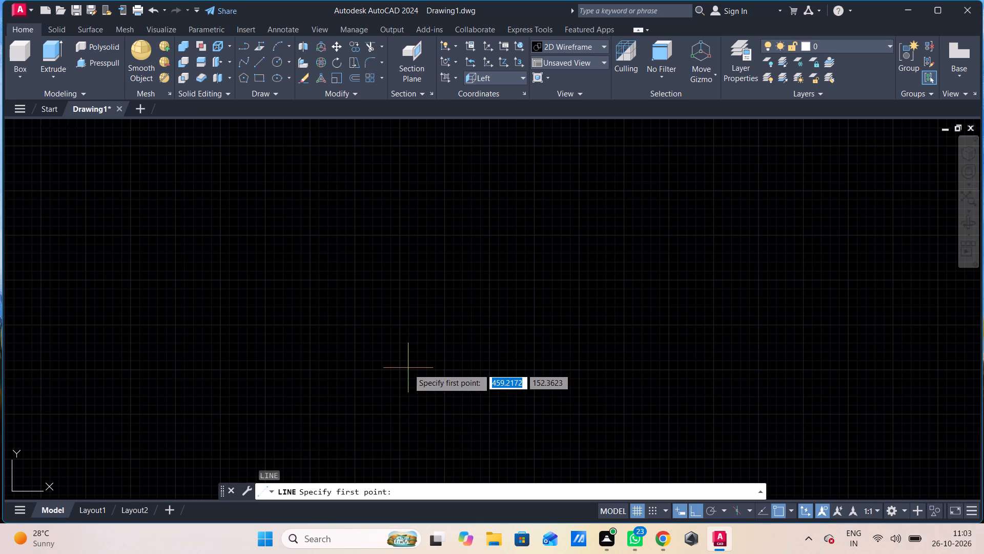
click(402, 368)
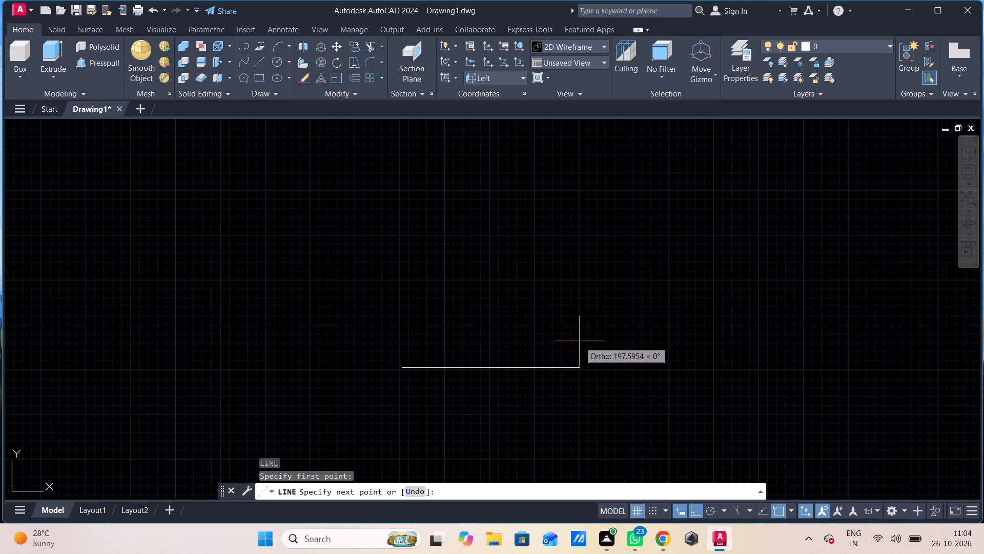
text(30)
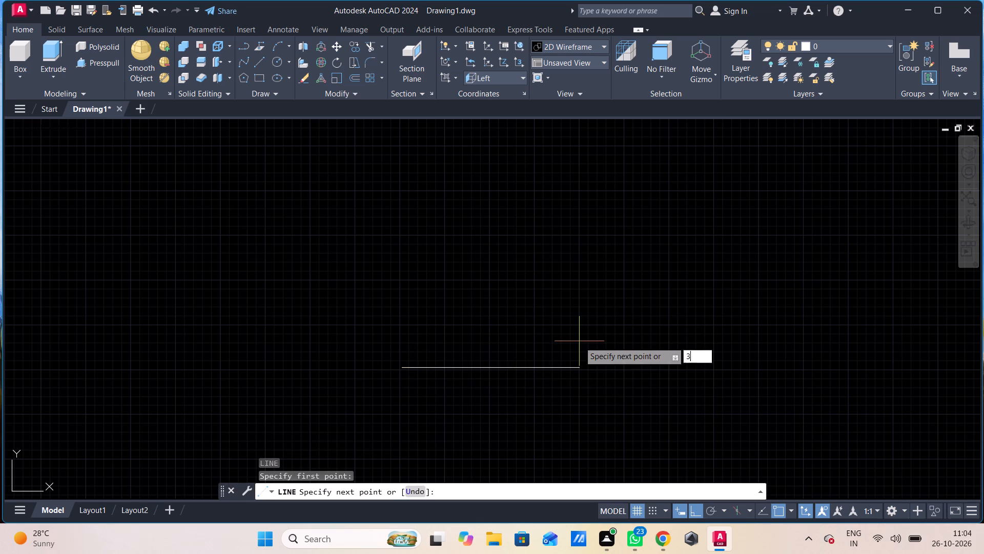
key(Return)
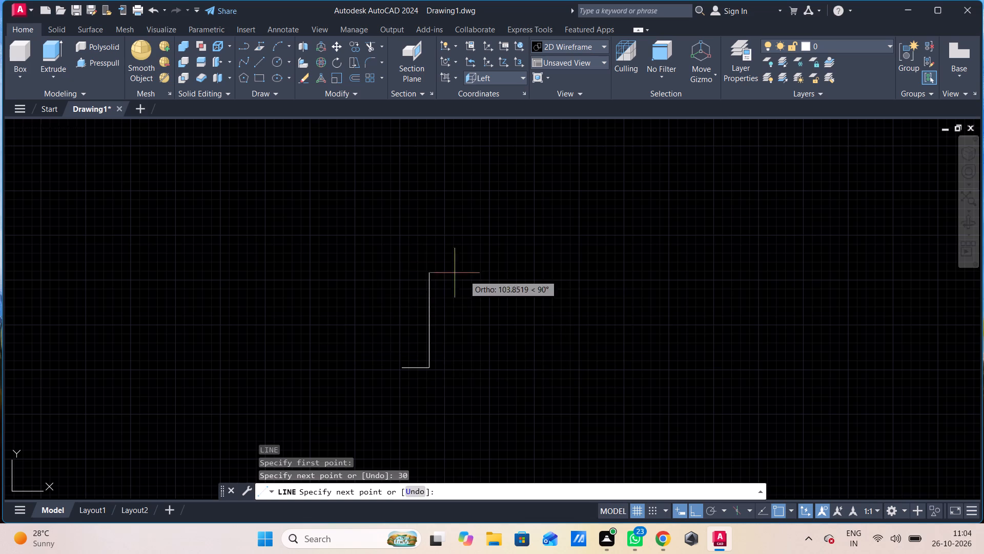
scroll(470, 333, up, 4)
middle_drag(515, 310, 722, 171)
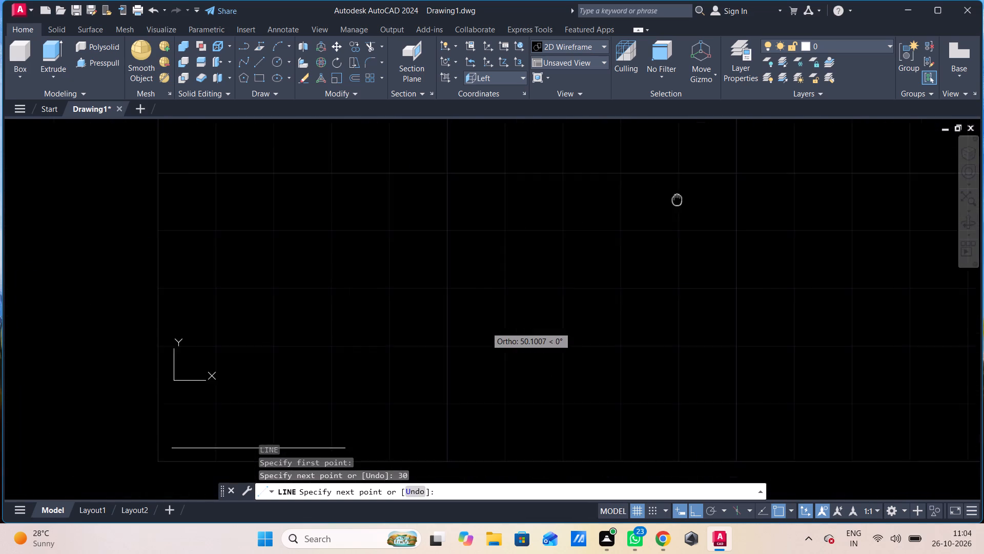
middle_drag(722, 171, 726, 170)
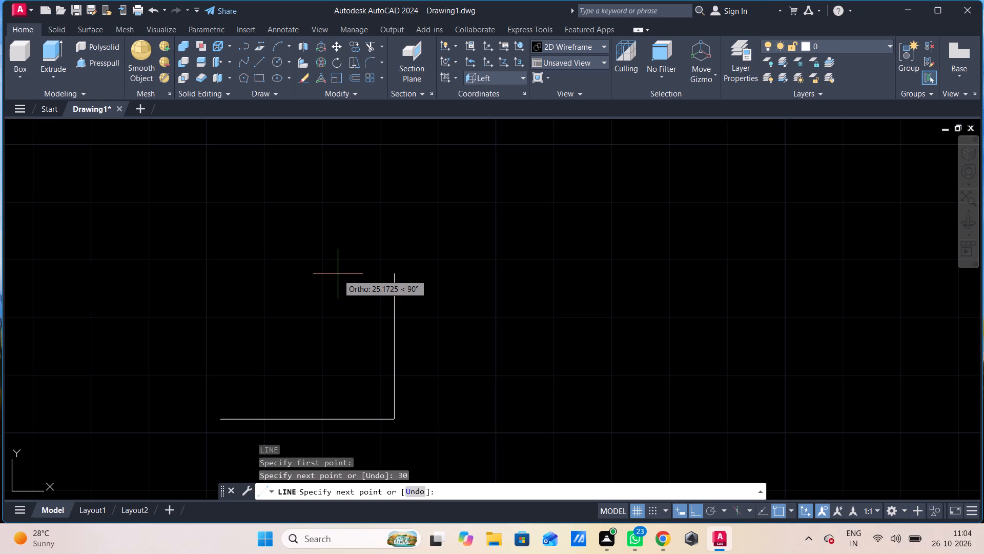
text(10)
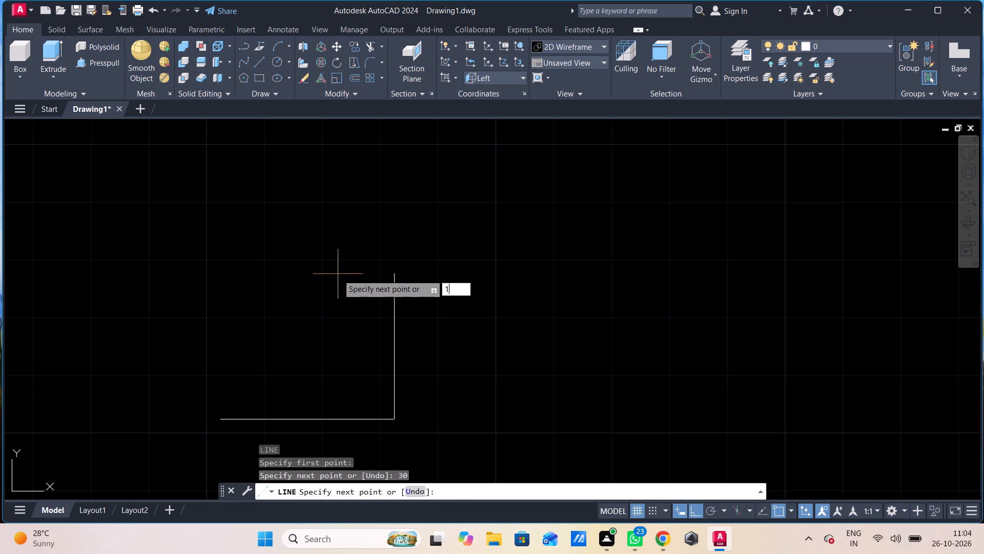
key(Return)
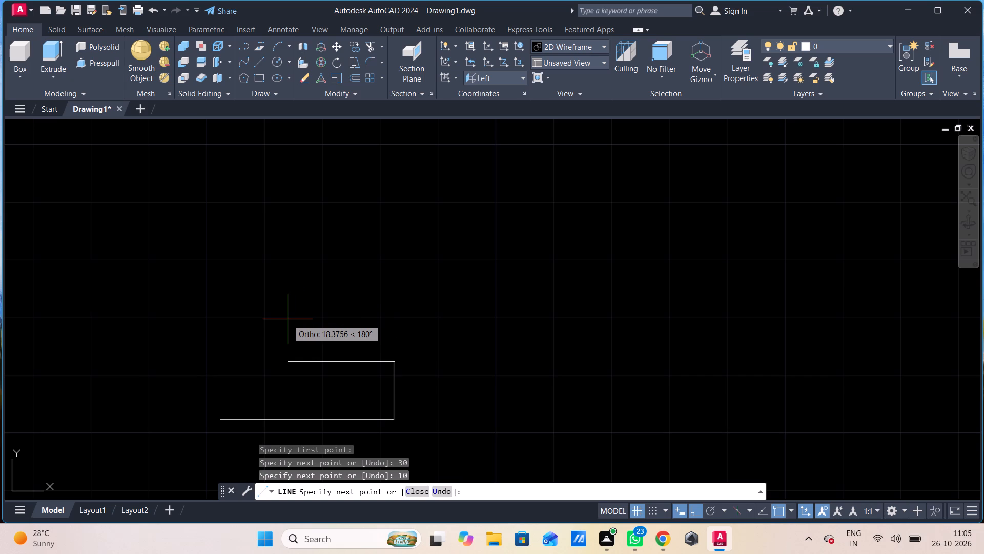
text(23)
key(Return)
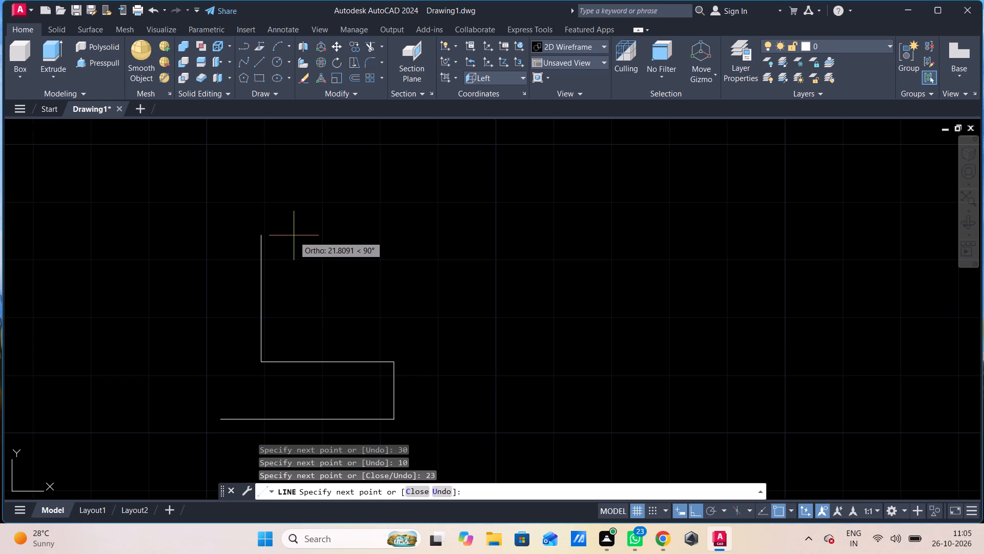
text(45)
key(Return)
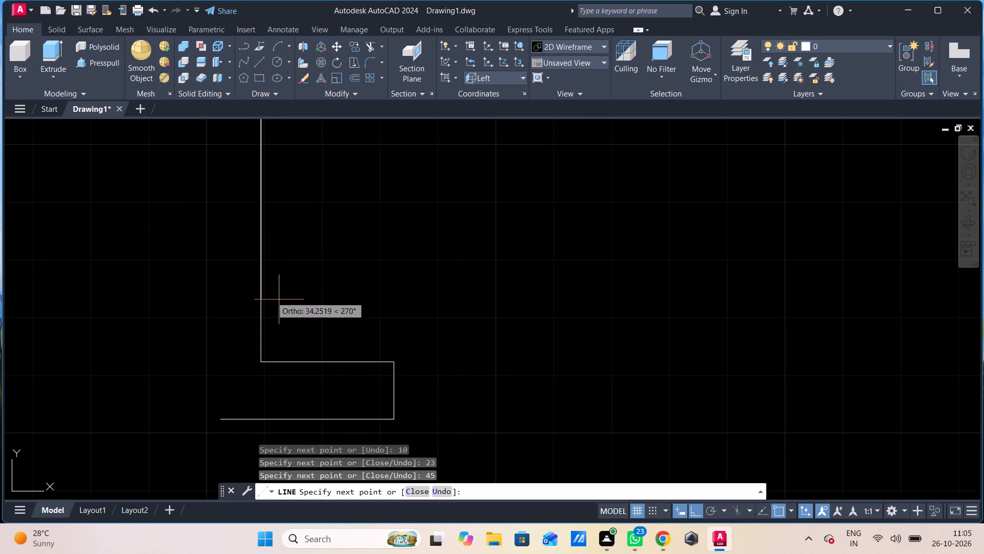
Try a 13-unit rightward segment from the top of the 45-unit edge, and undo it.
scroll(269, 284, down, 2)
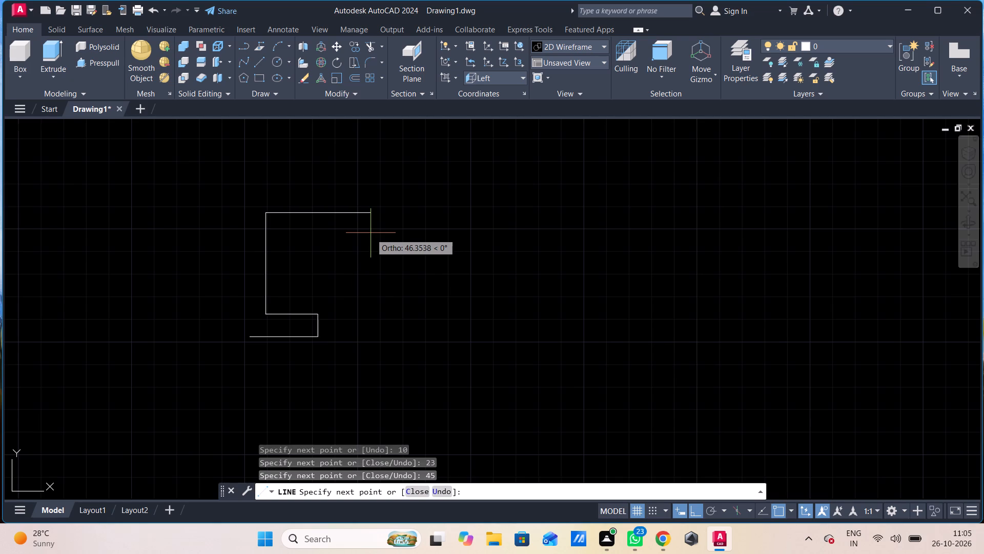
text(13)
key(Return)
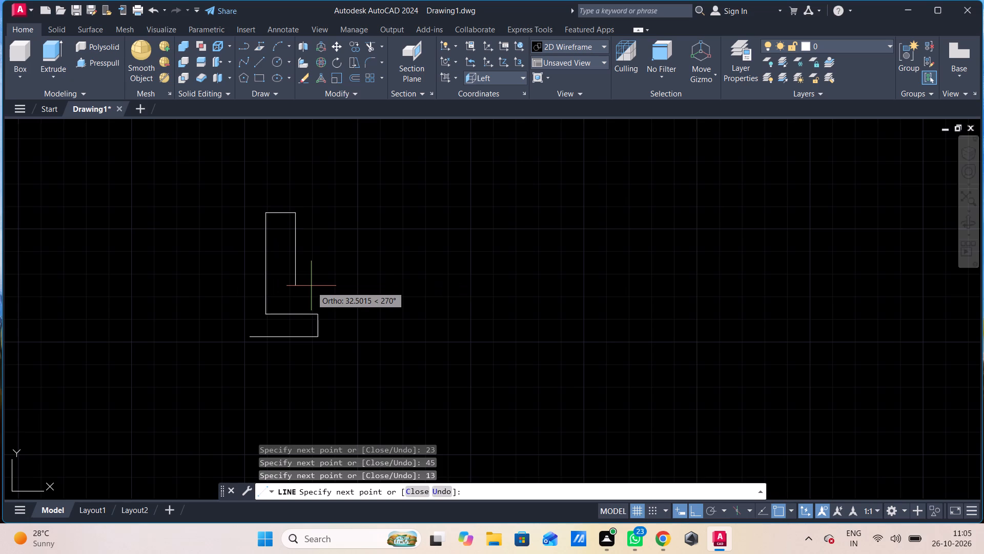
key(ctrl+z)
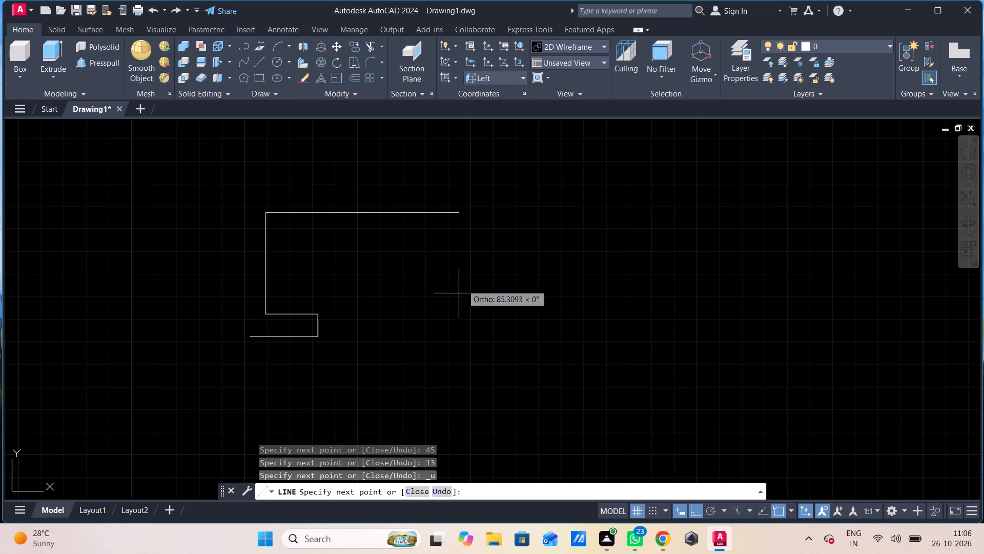
Continue the profile with segments 6 rightward, 20 up, 13 leftward and 75 down to its start point, and end the line.
key(6)
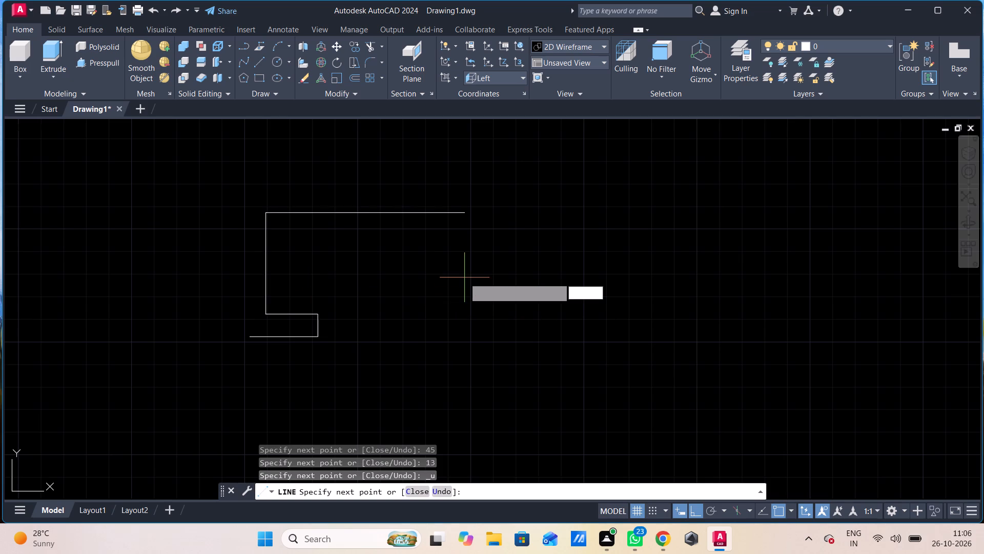
key(Return)
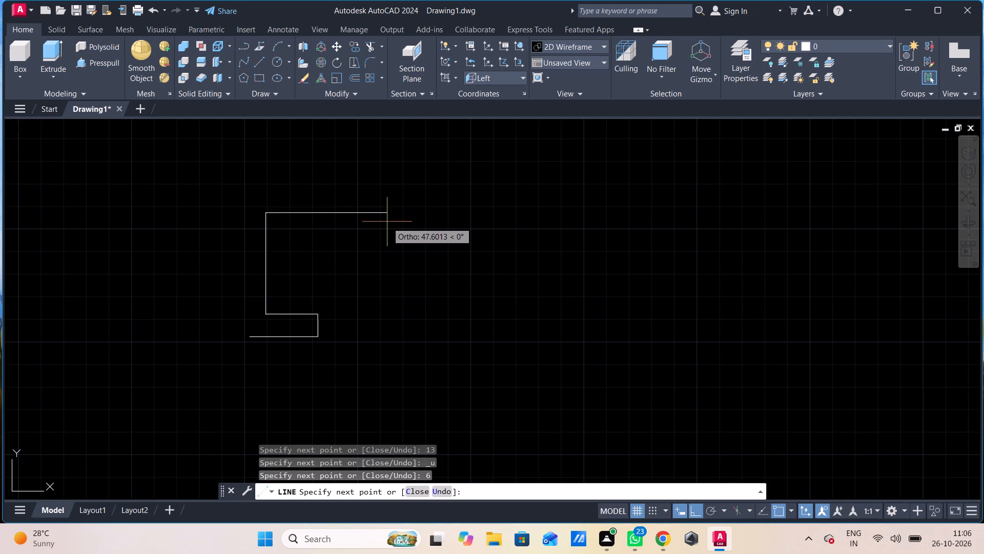
middle_drag(350, 219, 498, 276)
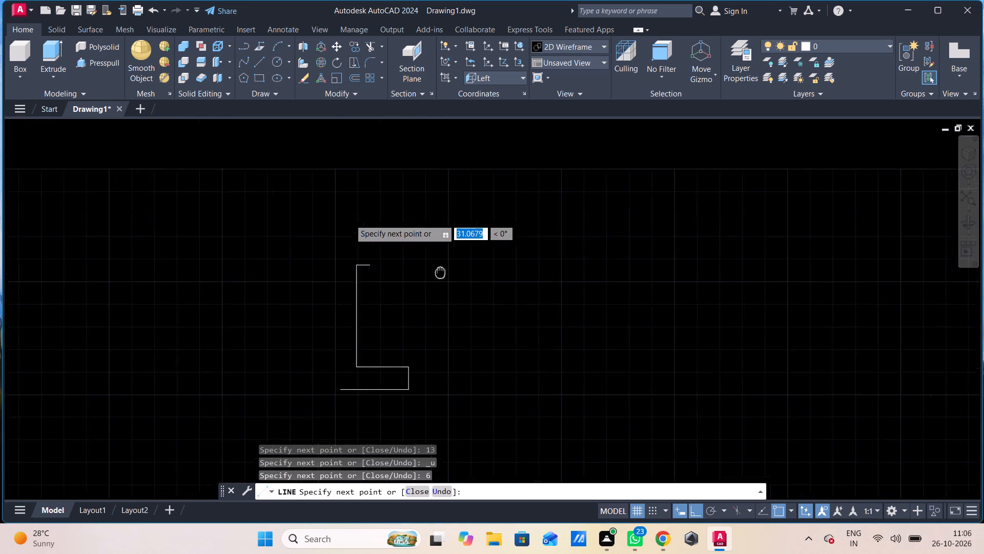
middle_drag(498, 276, 538, 287)
scroll(538, 287, up, 1)
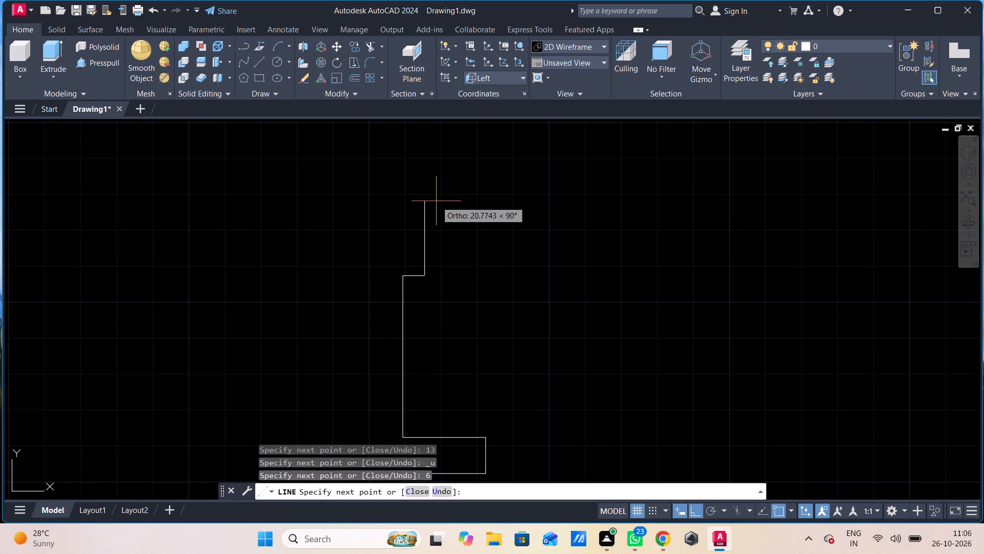
text(20)
key(Return)
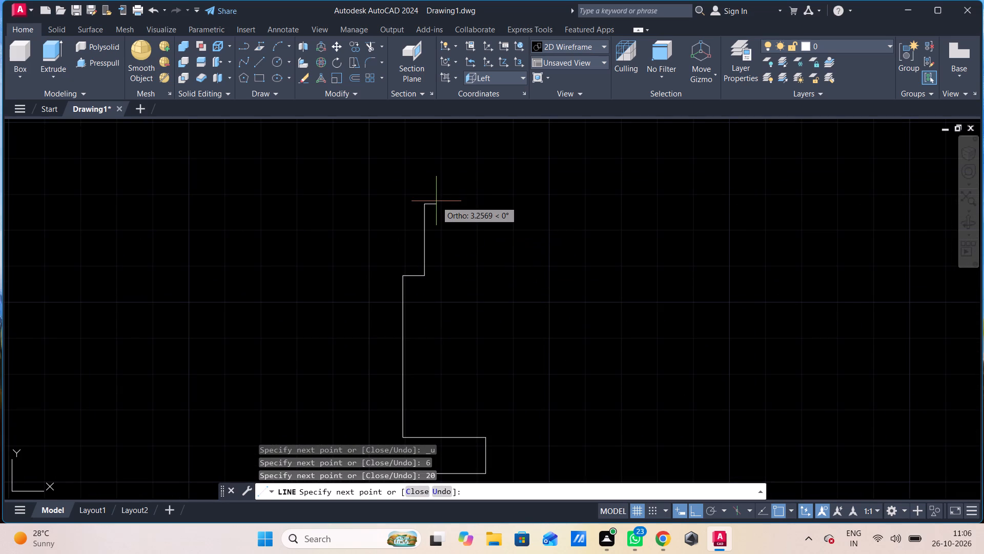
text(13)
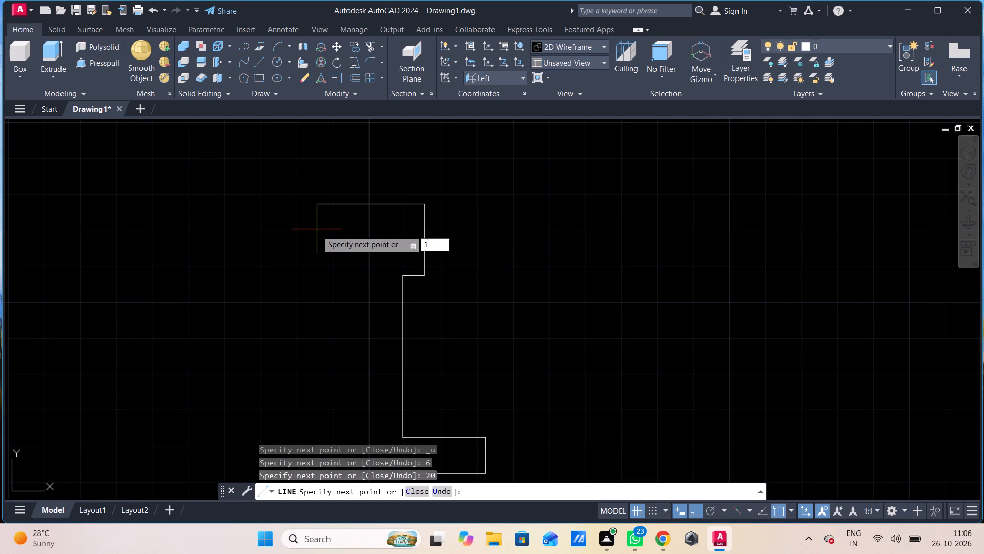
key(Return)
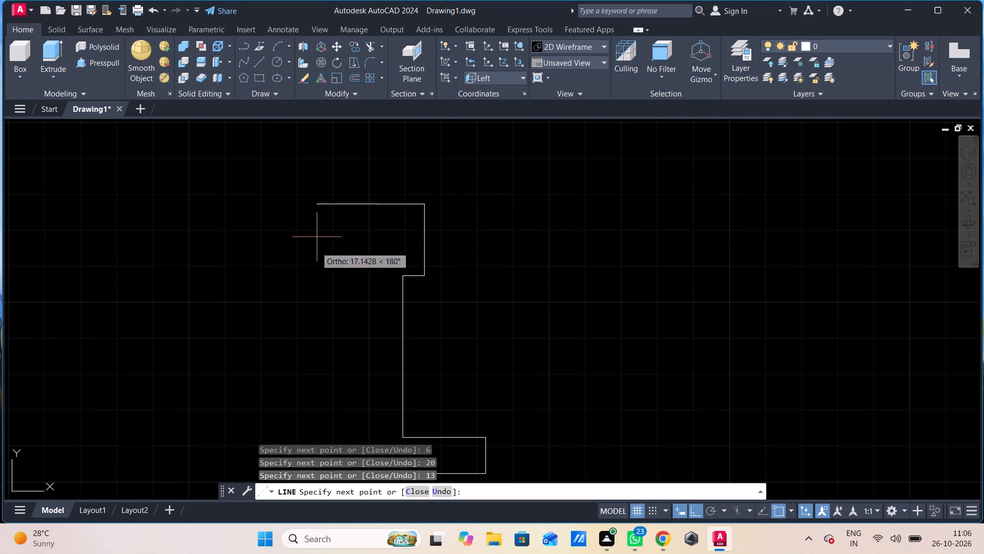
middle_drag(321, 386, 325, 270)
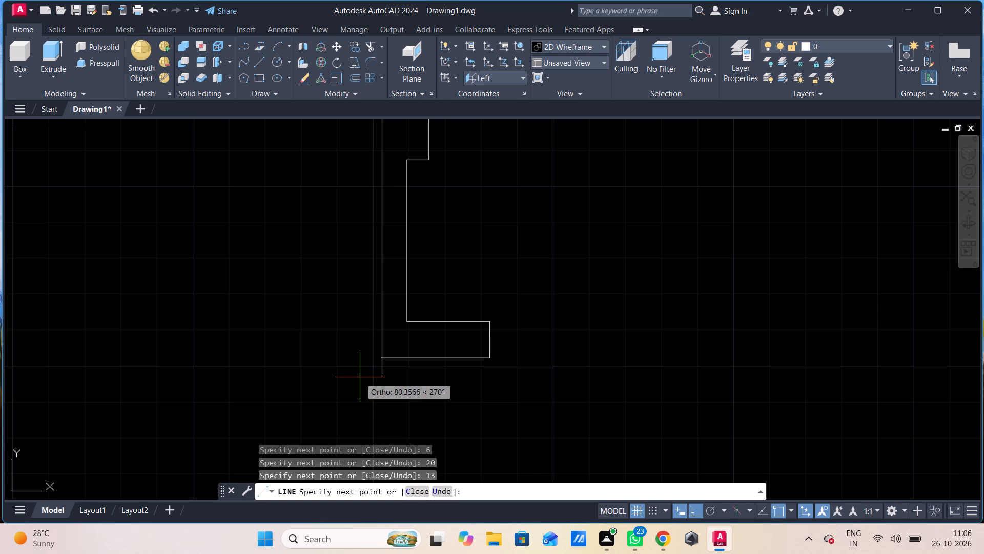
text(75)
key(Return)
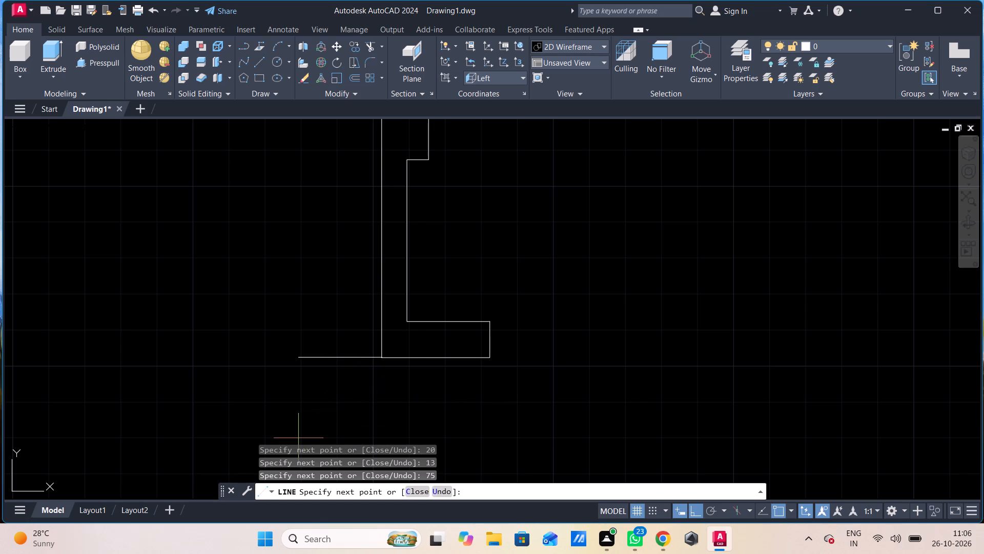
key(Escape)
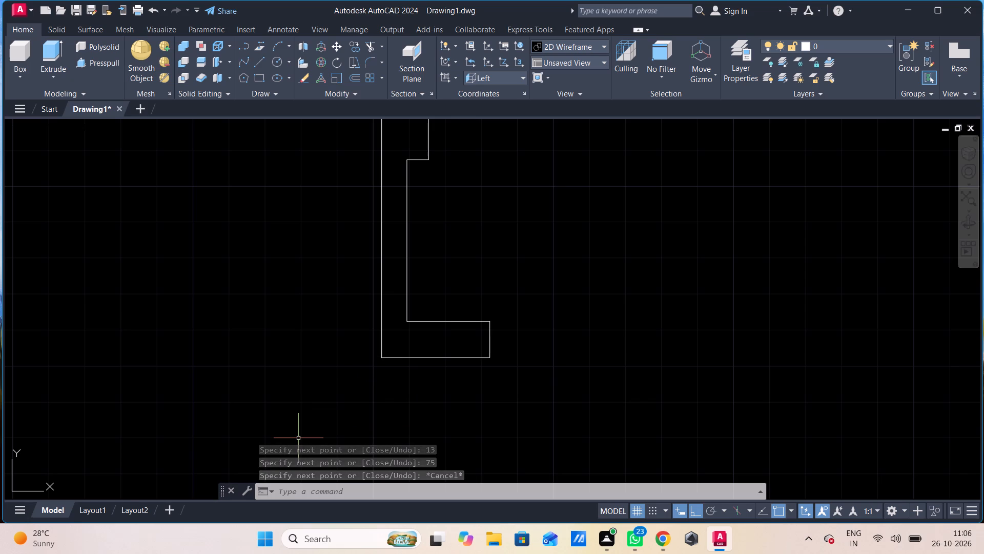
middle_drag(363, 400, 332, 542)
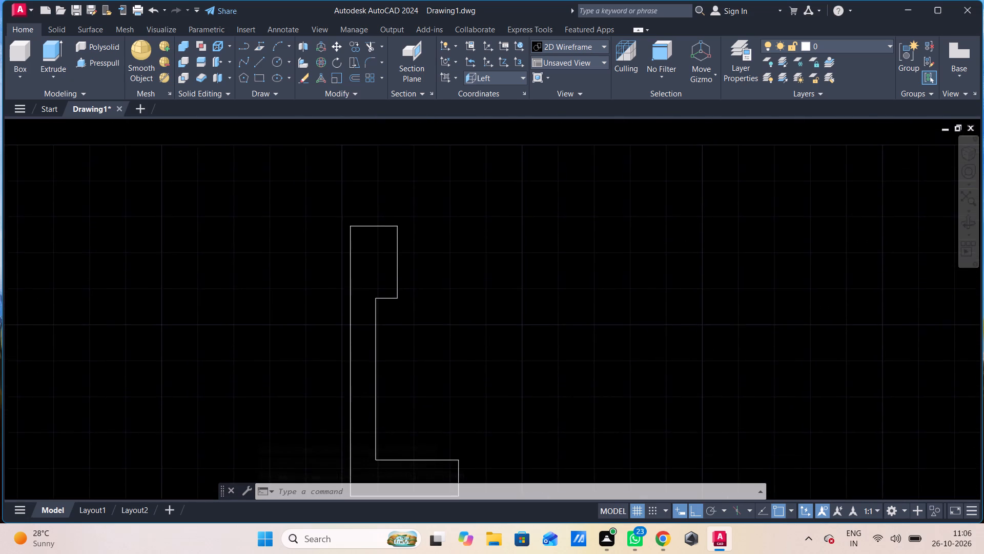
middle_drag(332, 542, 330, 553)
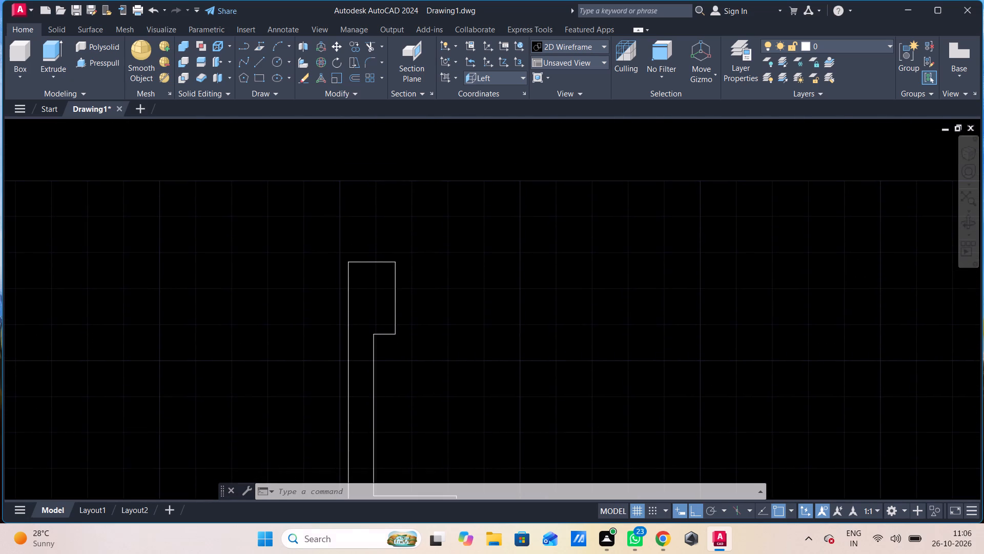
Fillet both top corners of the stepped profile with a radius of 5.
key(f)
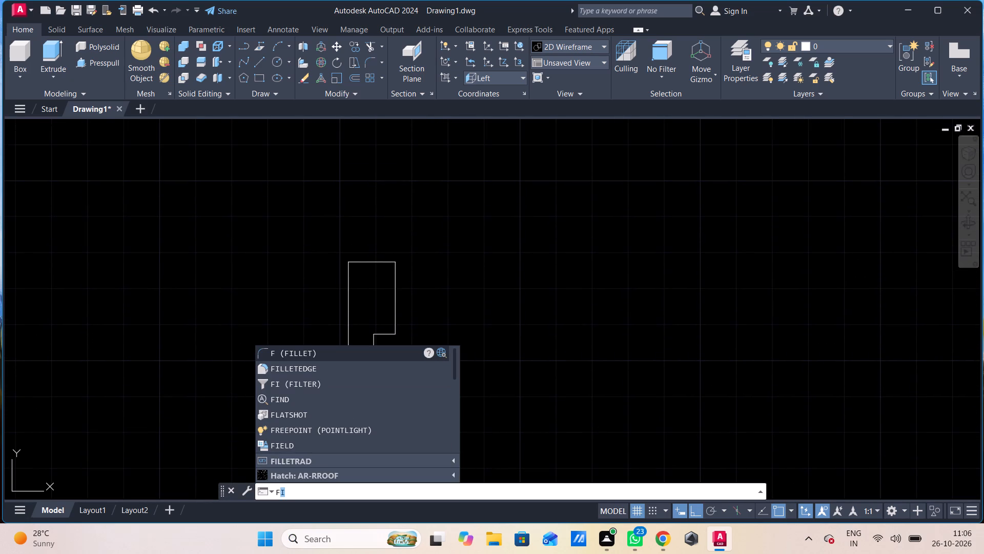
click(330, 355)
text(r)
key(space)
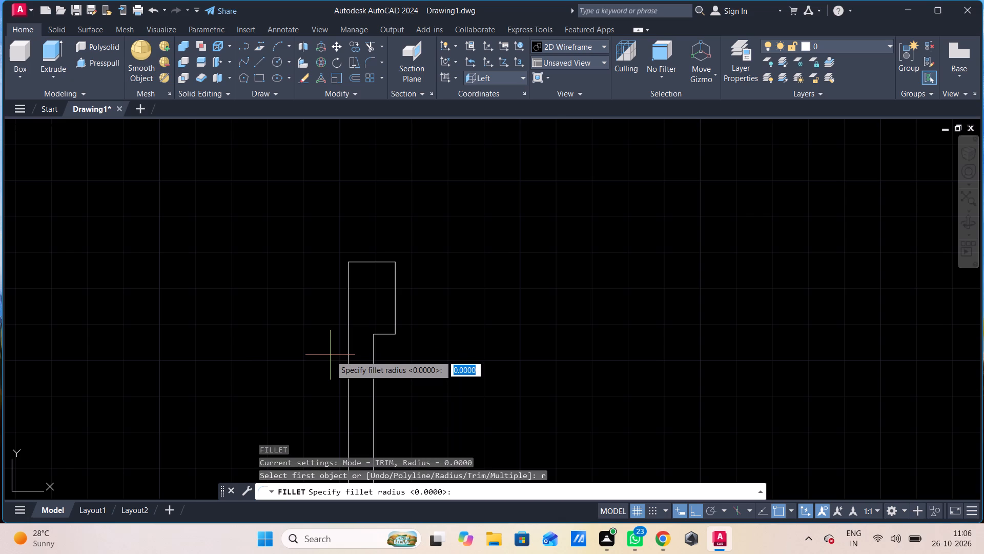
key(5)
key(Return)
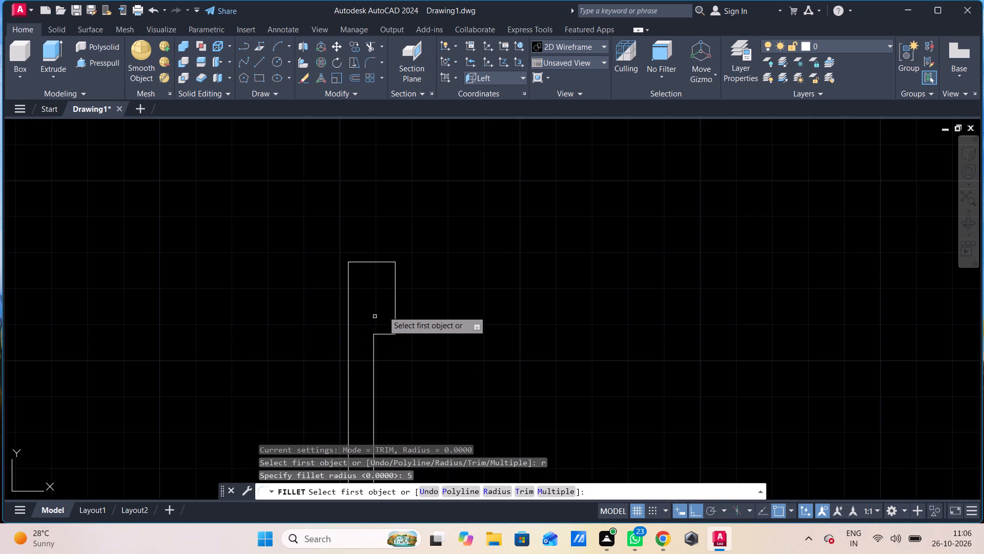
click(355, 264)
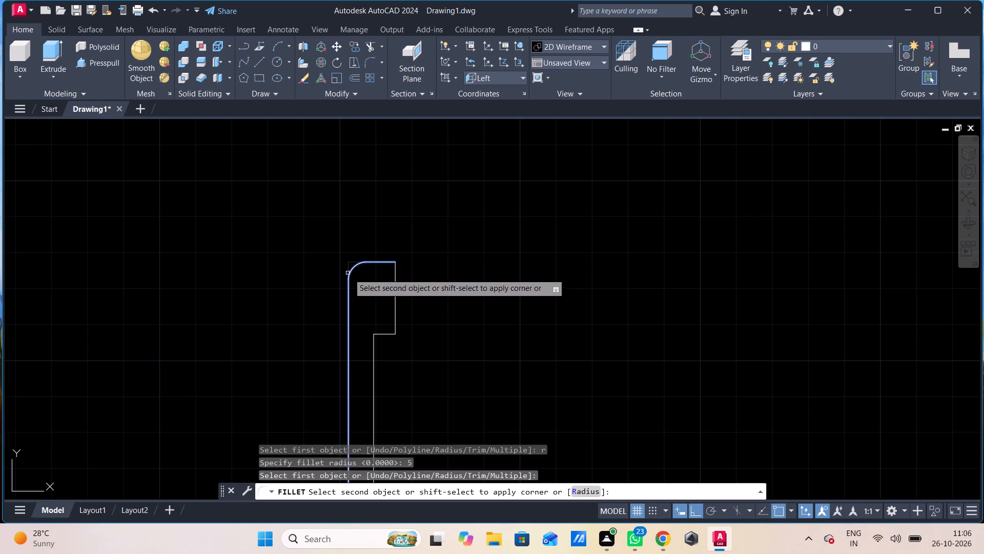
click(348, 273)
key(space)
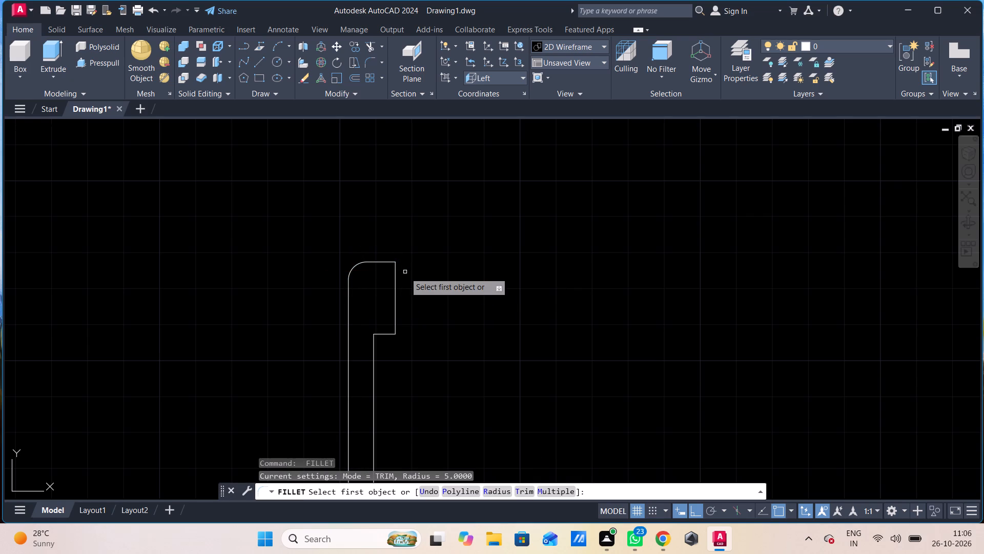
click(393, 291)
click(398, 281)
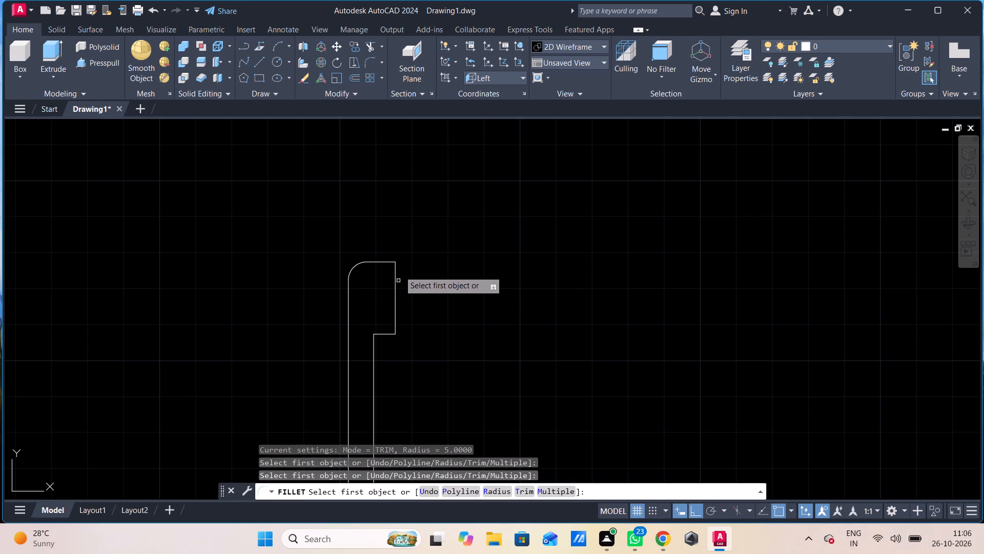
click(396, 264)
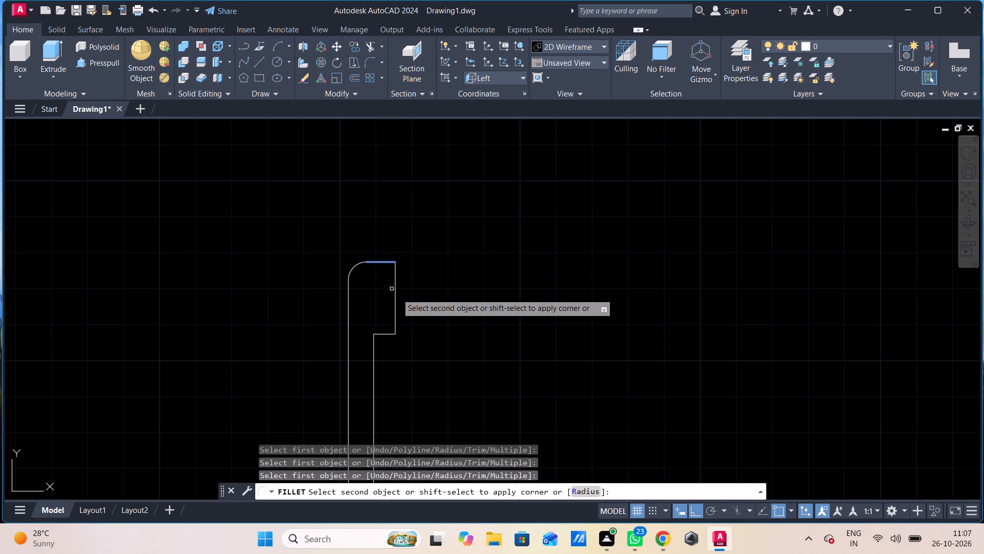
scroll(395, 275, up, 3)
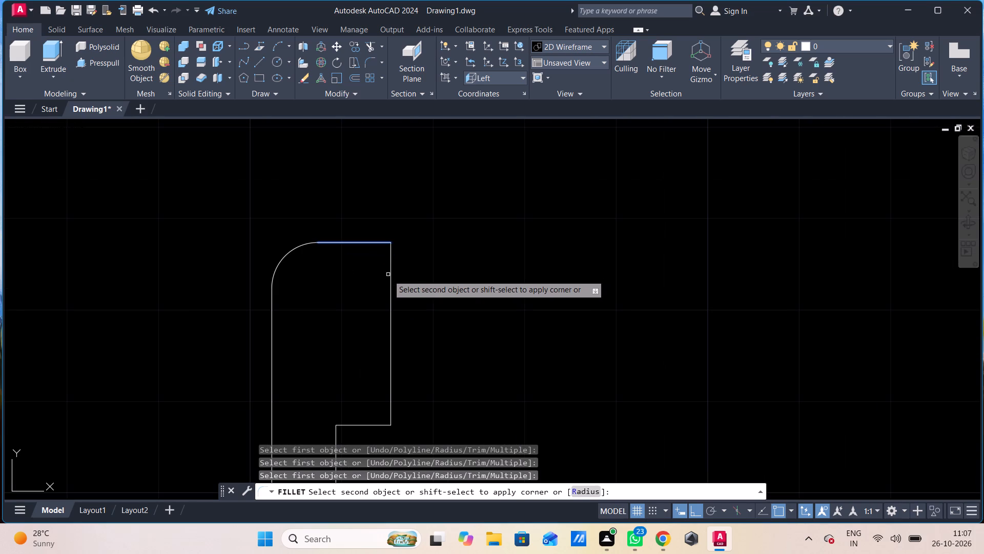
click(389, 282)
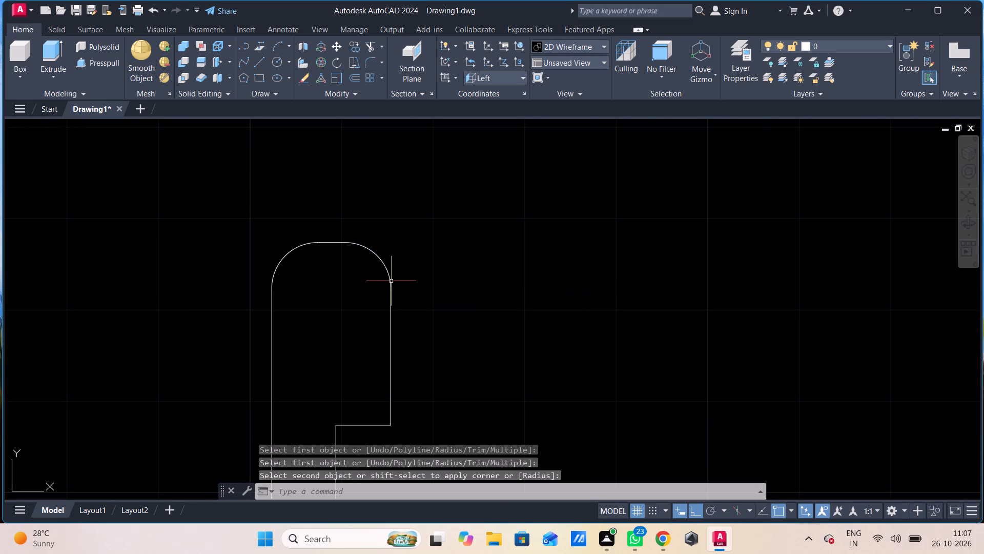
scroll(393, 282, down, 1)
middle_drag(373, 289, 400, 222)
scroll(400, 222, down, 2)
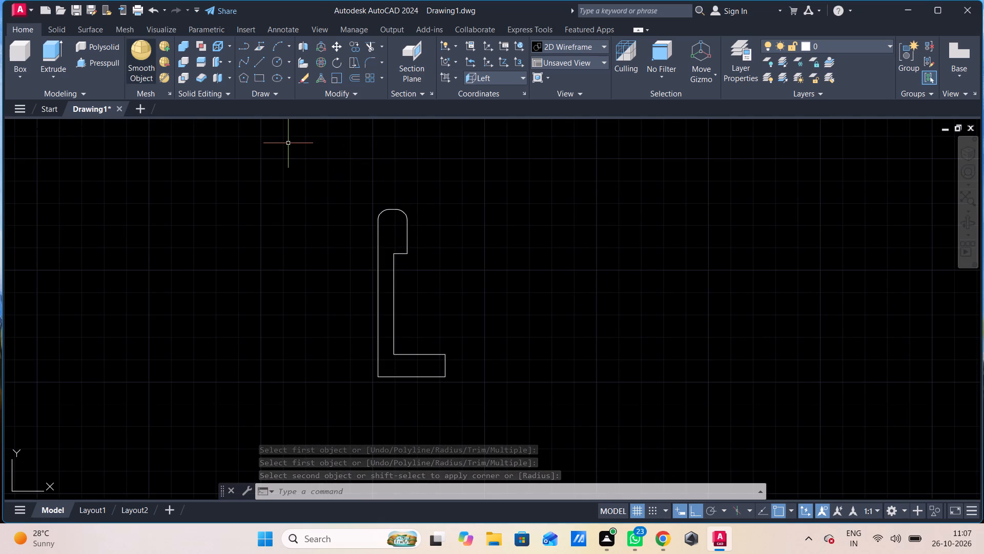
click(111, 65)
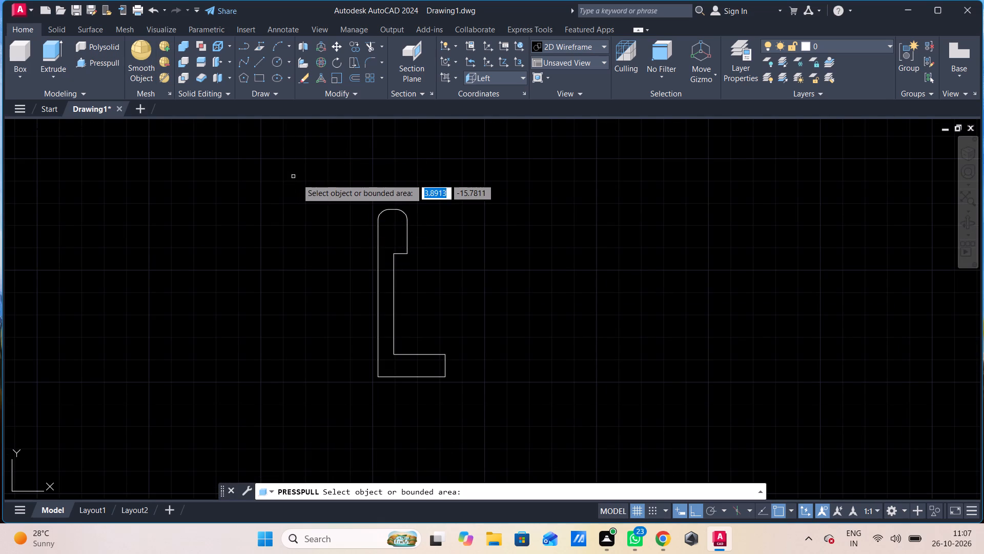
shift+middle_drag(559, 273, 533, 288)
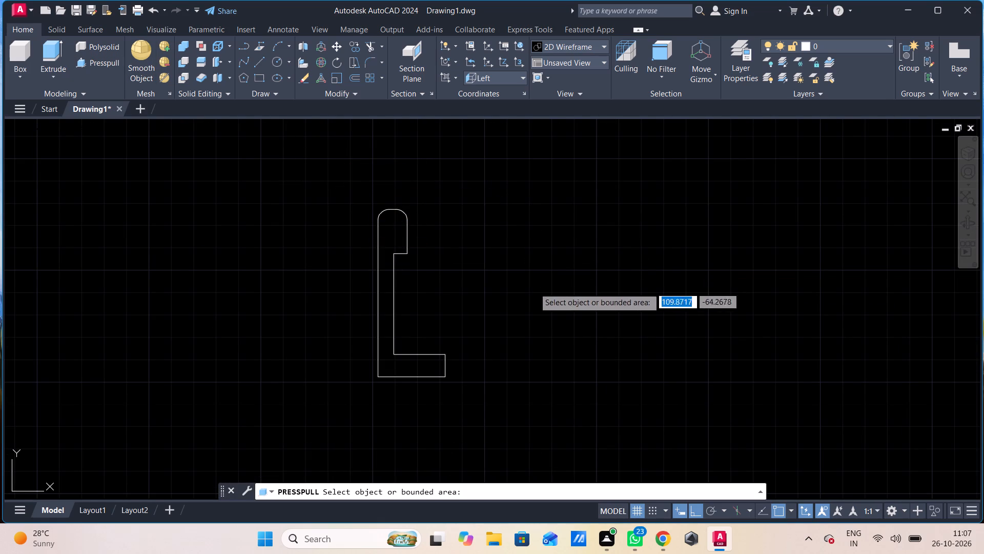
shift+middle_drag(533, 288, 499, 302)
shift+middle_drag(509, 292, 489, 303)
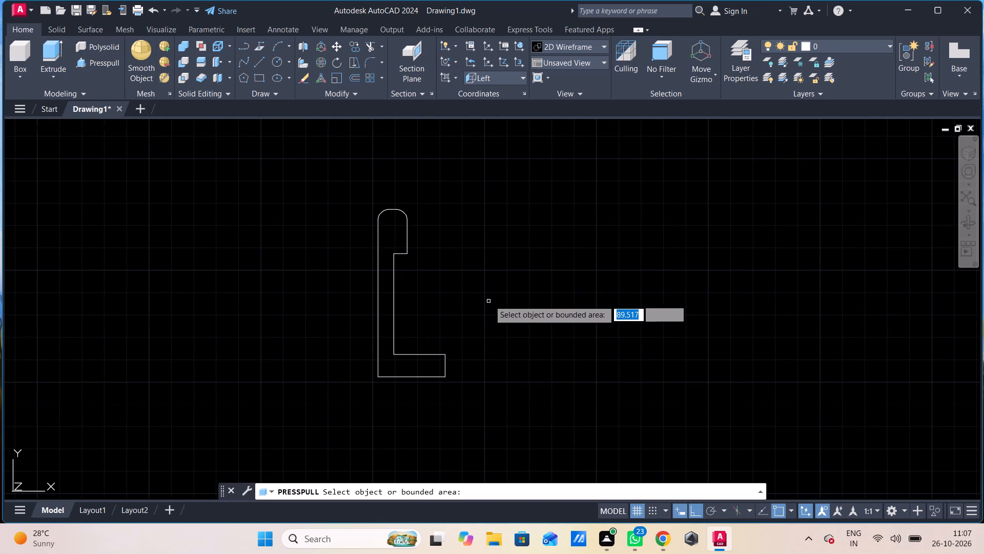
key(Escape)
Orbit slightly off the Left view and extrude the closed profile area by 35 with Presspull.
shift+middle_drag(502, 290, 477, 297)
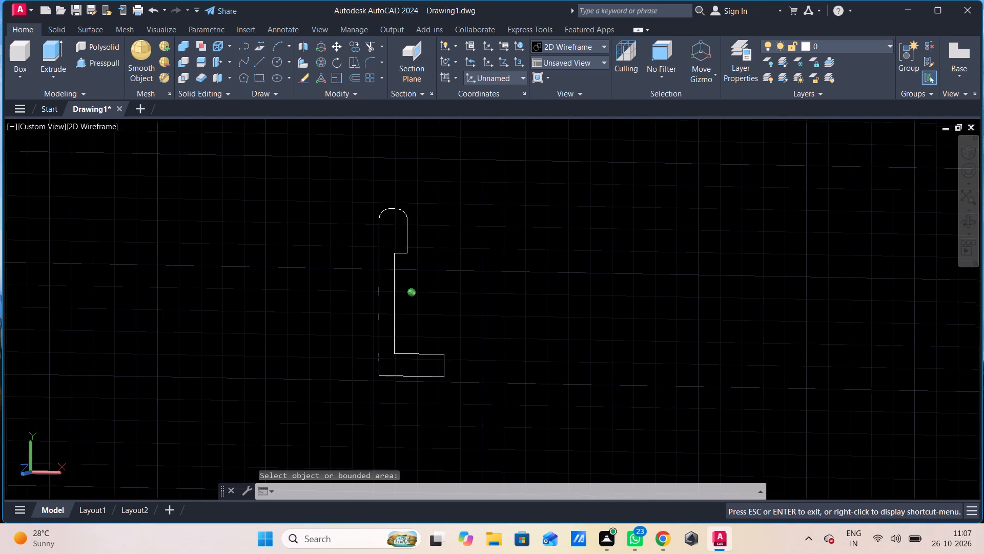
shift+middle_drag(477, 297, 470, 300)
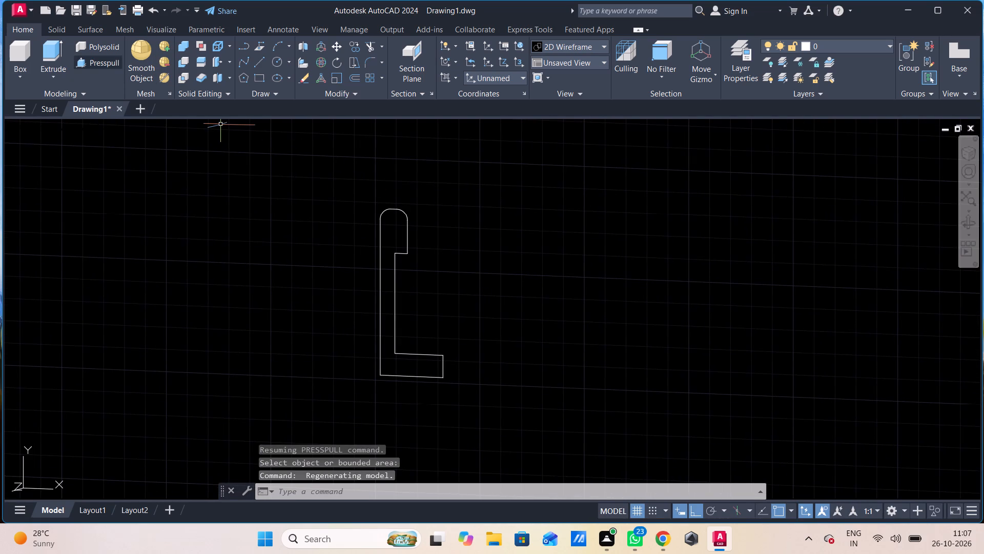
click(112, 66)
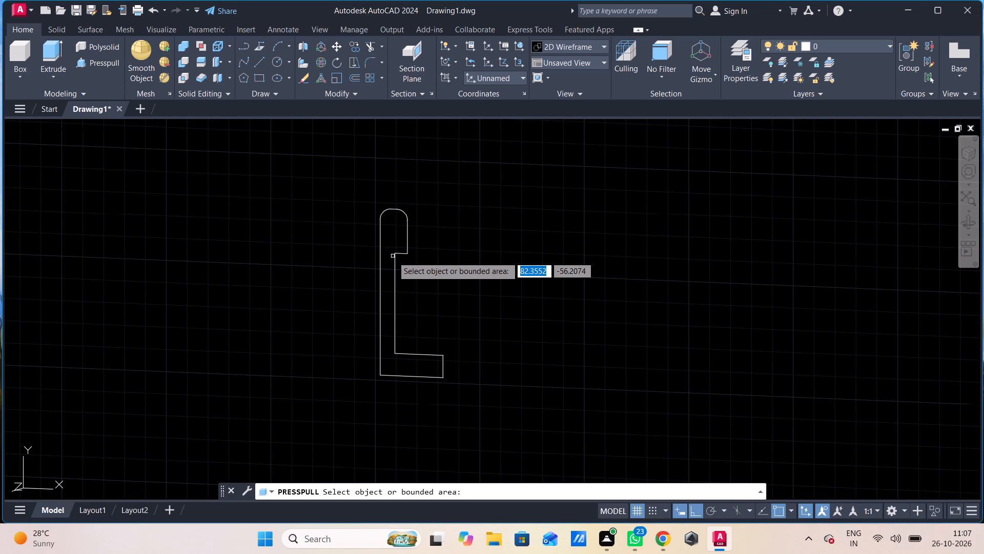
click(400, 239)
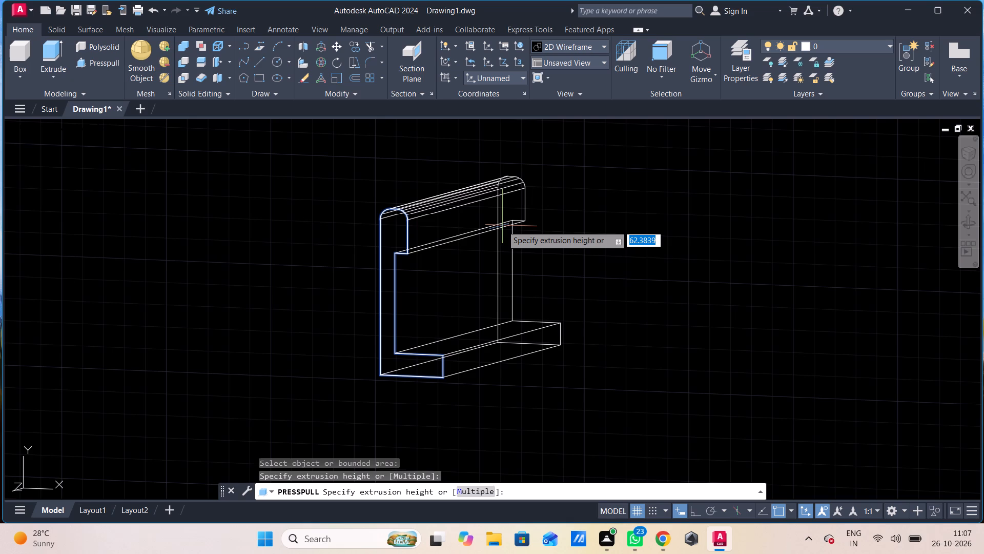
text(35)
key(Return)
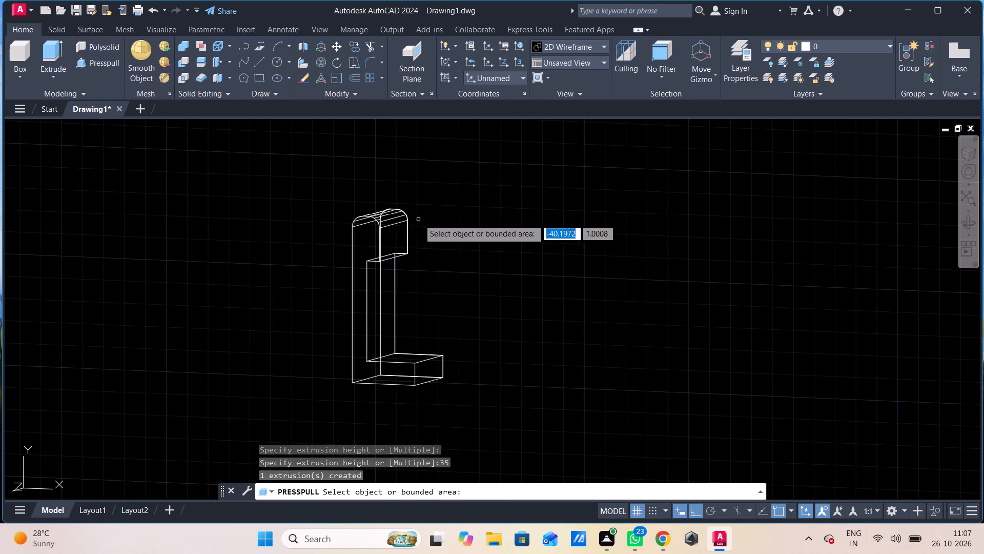
scroll(395, 246, up, 4)
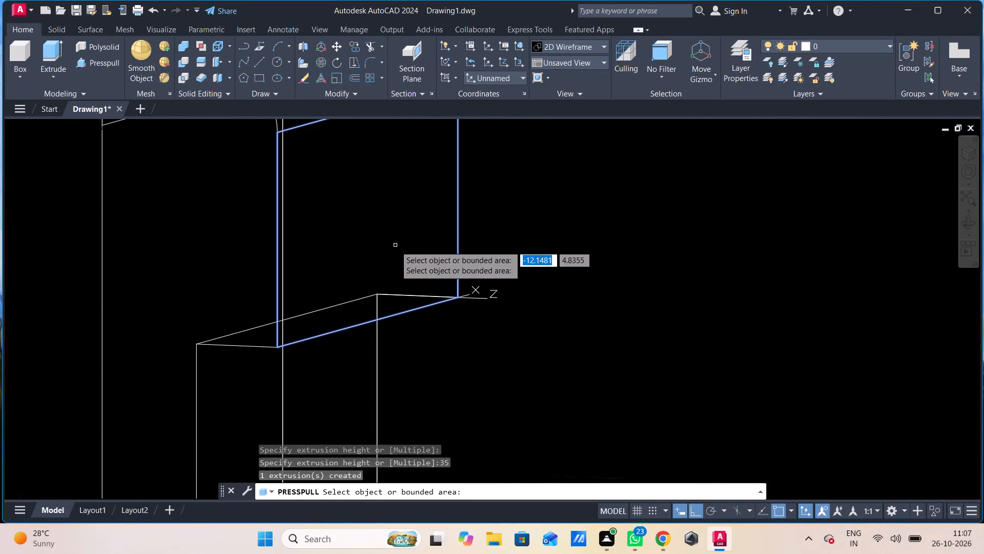
scroll(395, 249, down, 2)
key(Escape)
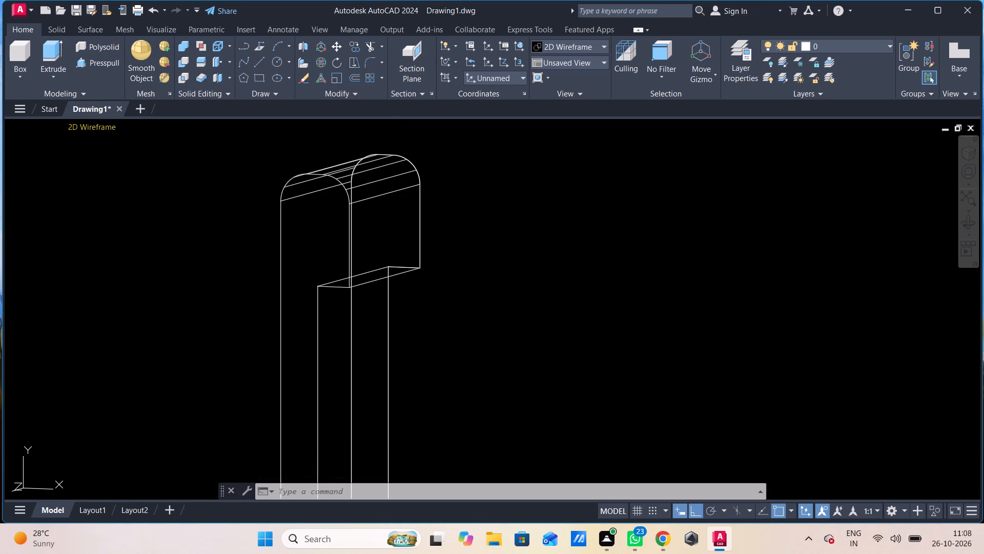
Set the visual style to Shades of Gray and switch to the Front view.
click(86, 122)
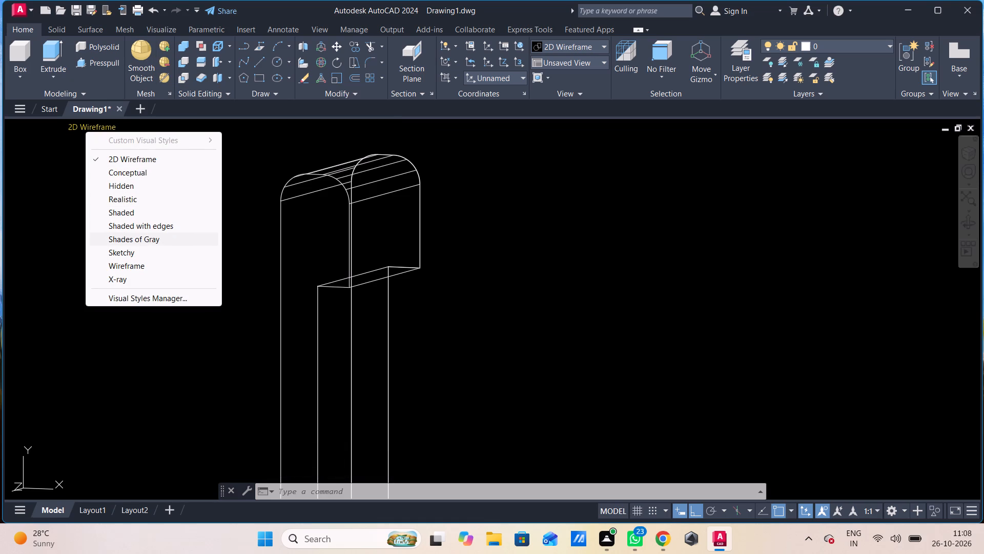
click(143, 242)
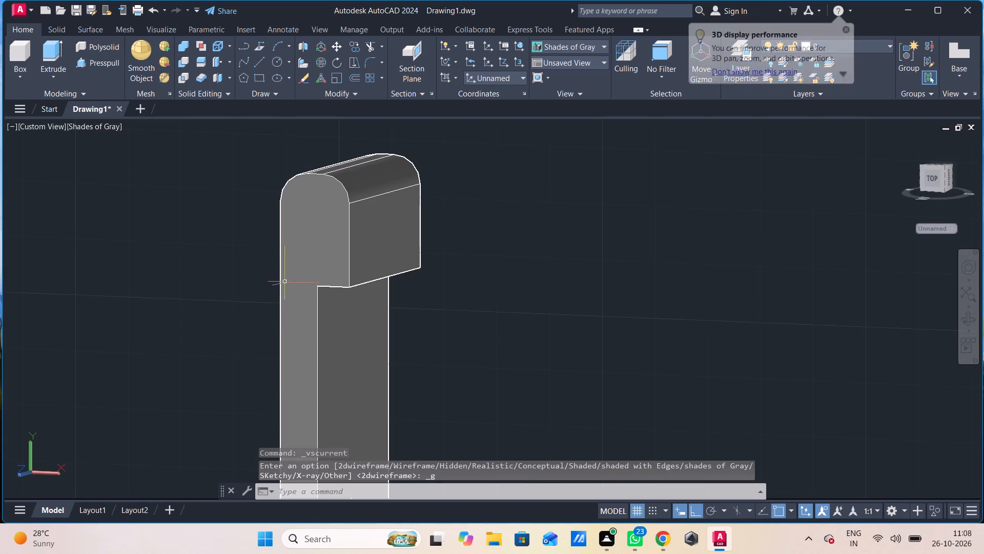
scroll(306, 276, down, 1)
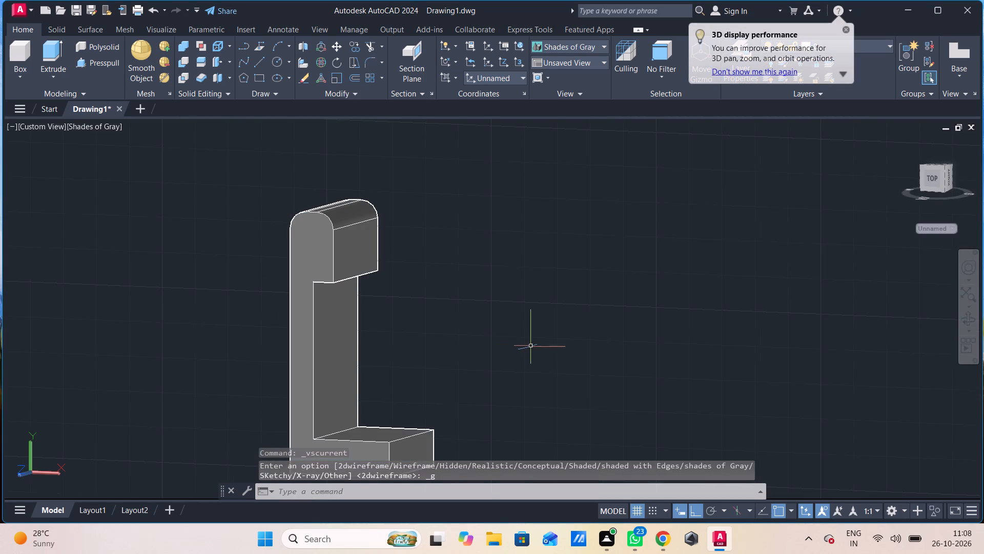
click(46, 123)
click(74, 209)
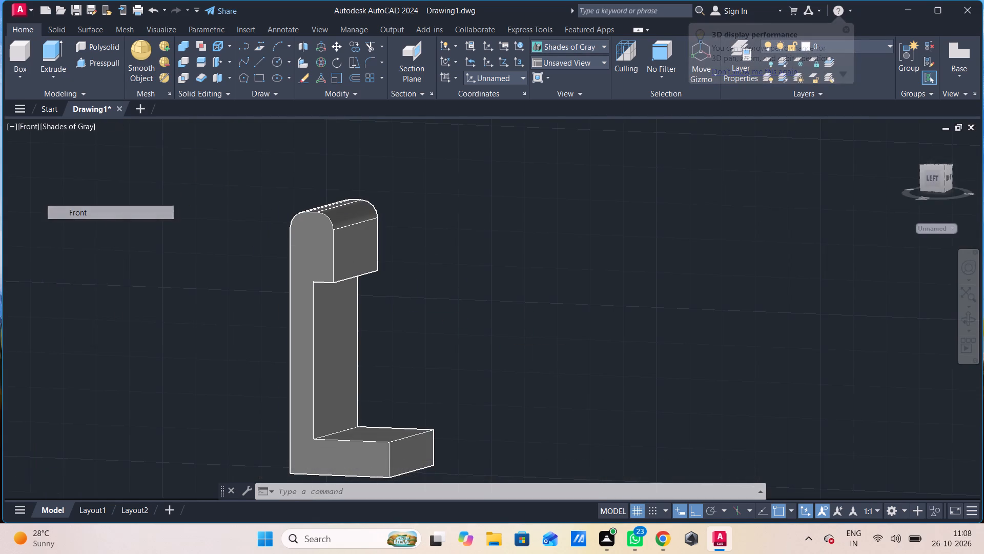
Draw two concentric circles with radii 13.5 and 8 in the open space to the right of the solid.
middle_drag(249, 280, 135, 255)
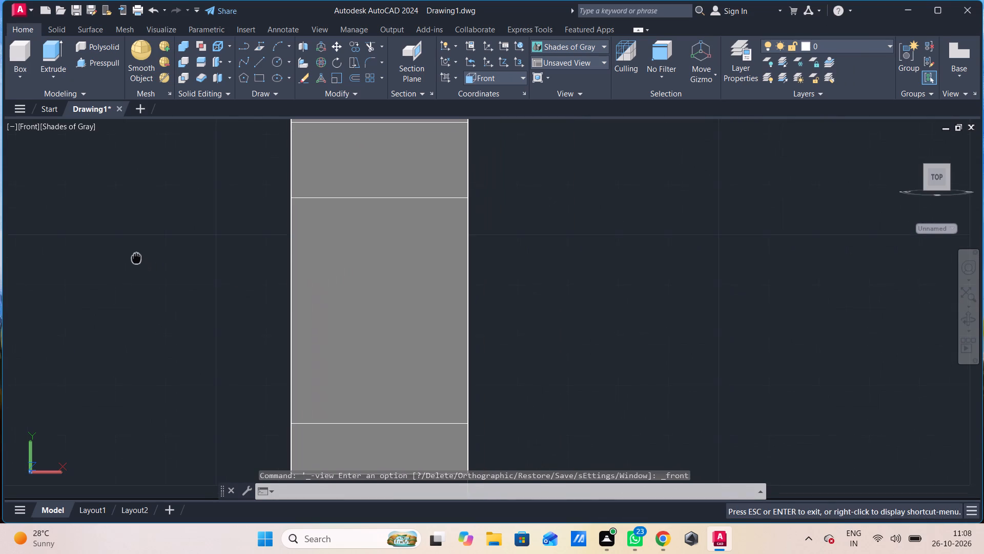
middle_drag(135, 255, 122, 238)
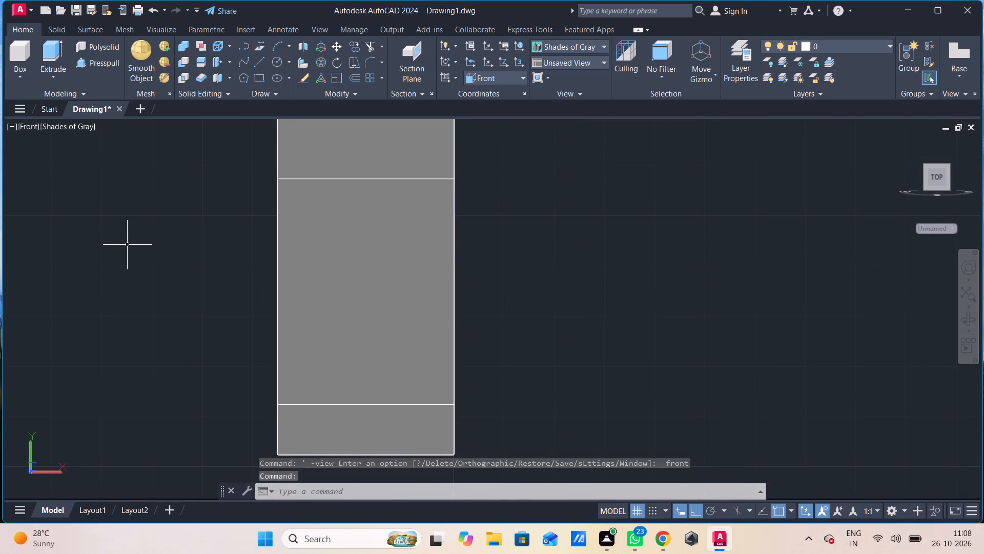
text(c)
key(space)
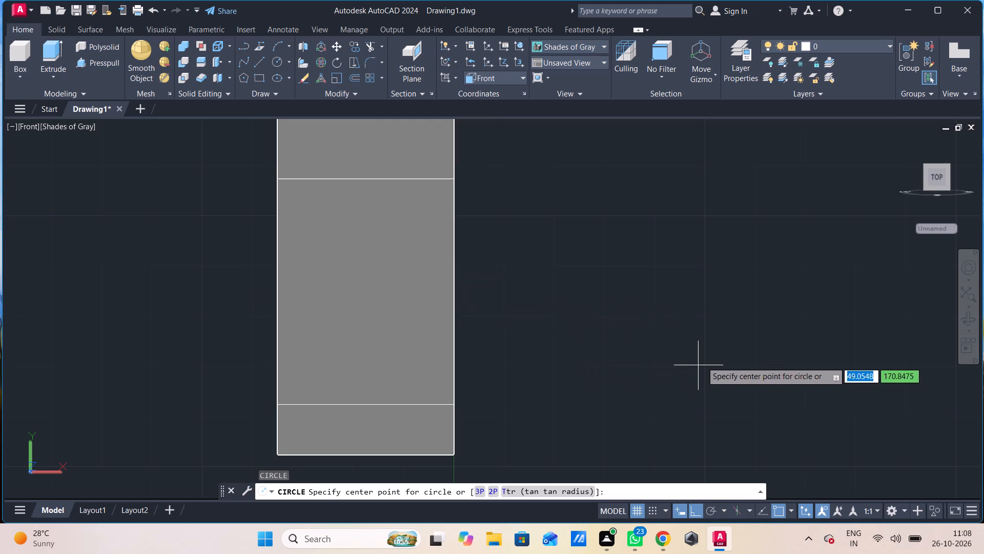
middle_drag(702, 362, 578, 356)
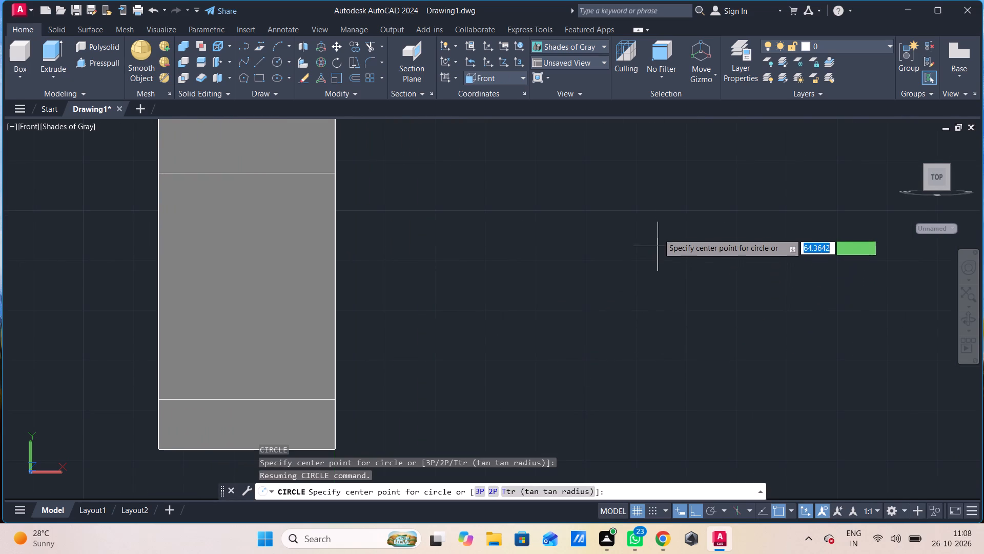
click(651, 228)
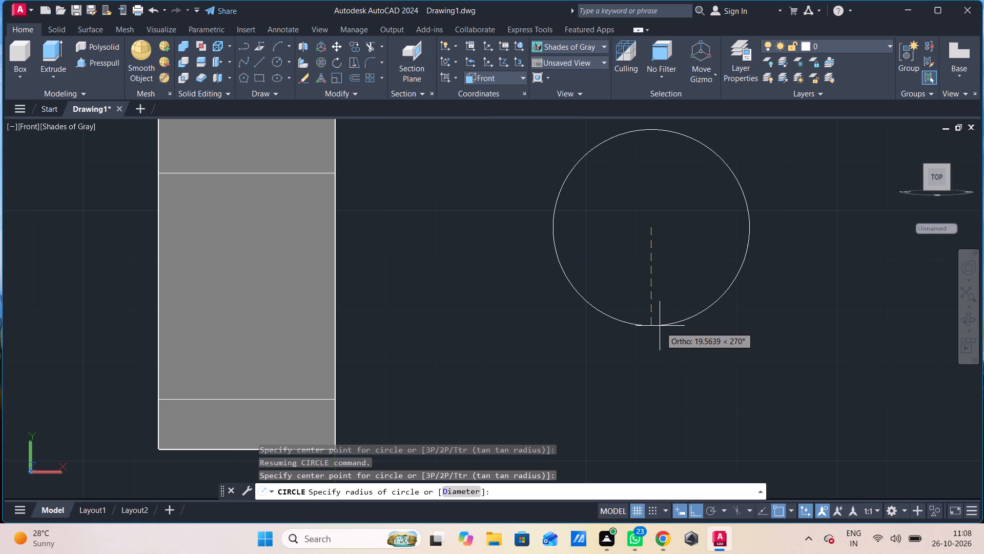
text(13.5)
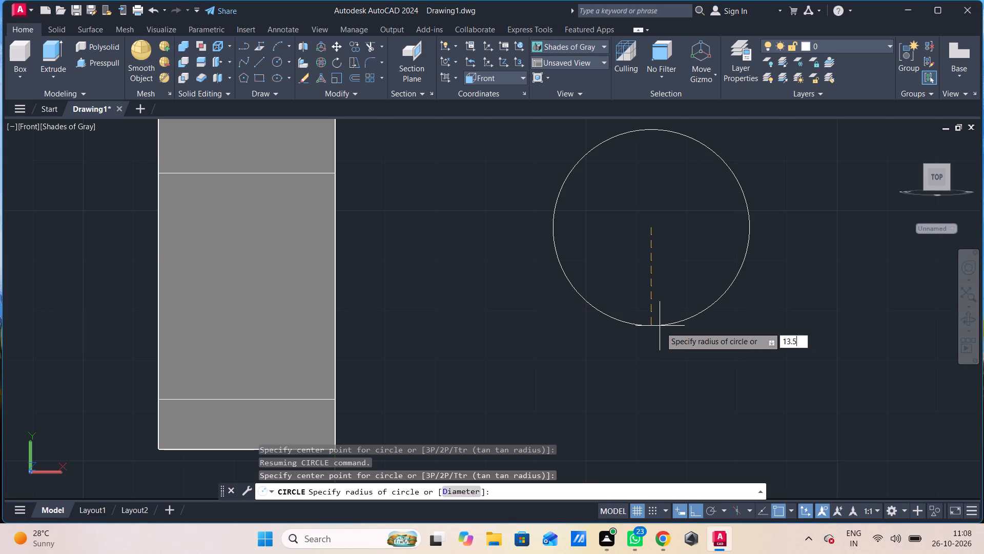
key(Return)
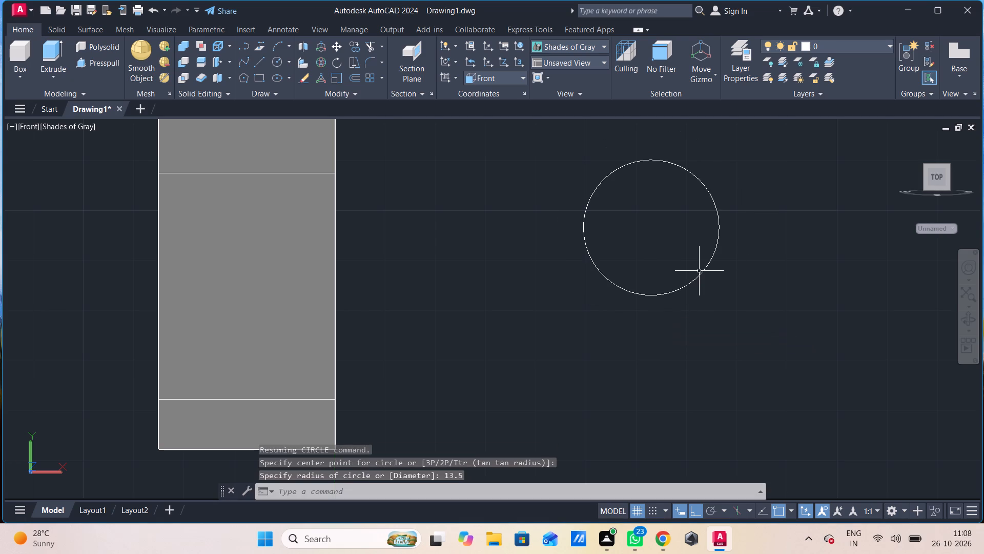
key(space)
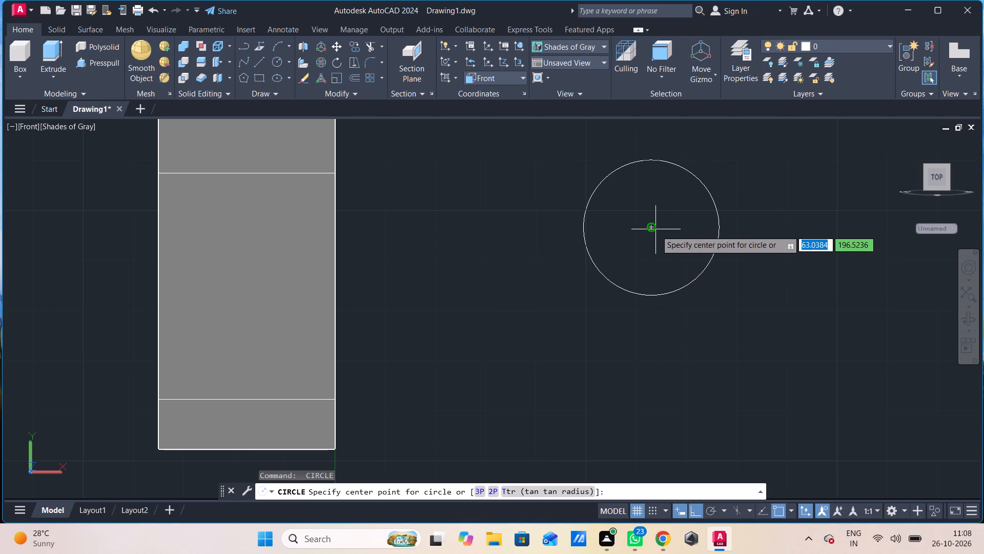
click(656, 230)
key(8)
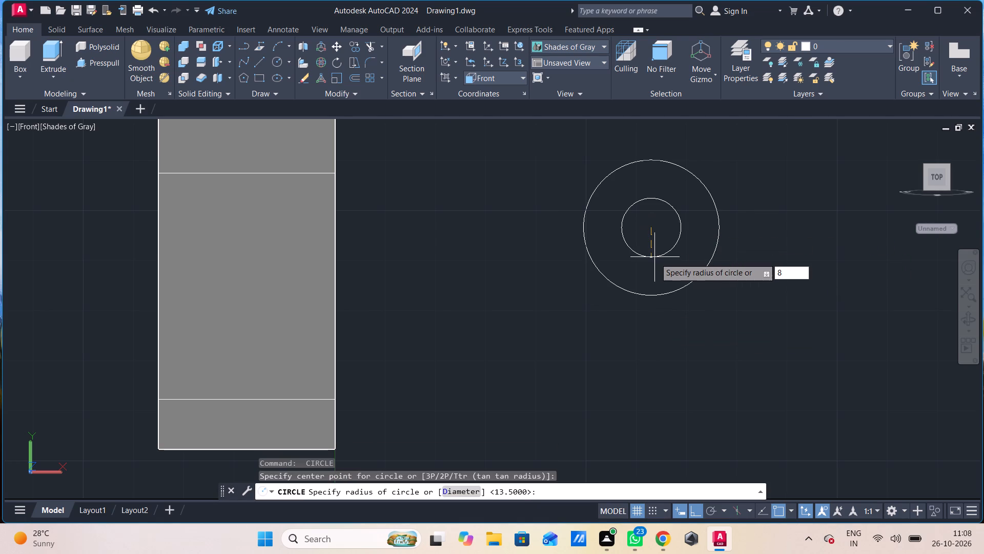
key(Return)
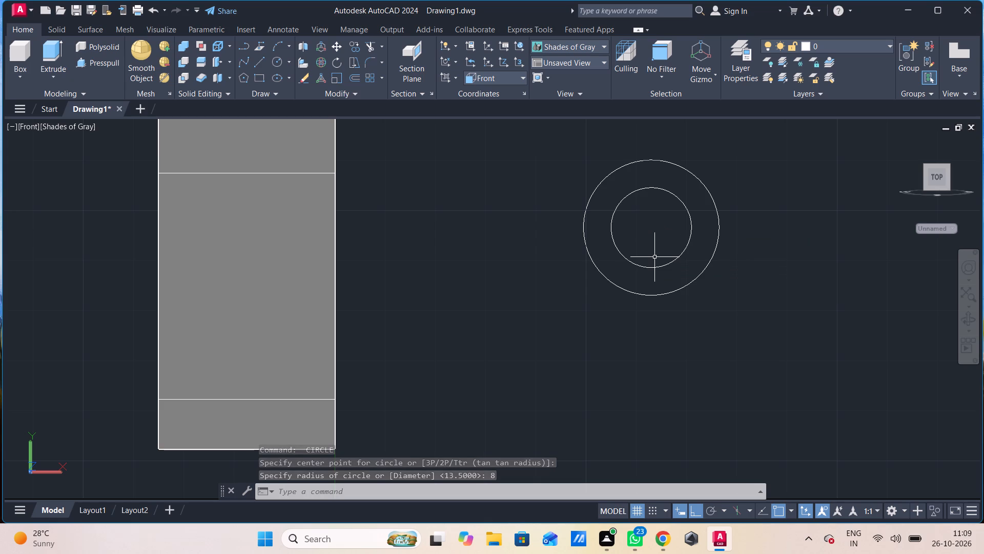
Draw a line 20 down from the circles' centre, 3 right, and around into a tab 6 wide and about 10.5 tall crossing the outer circle.
key(l)
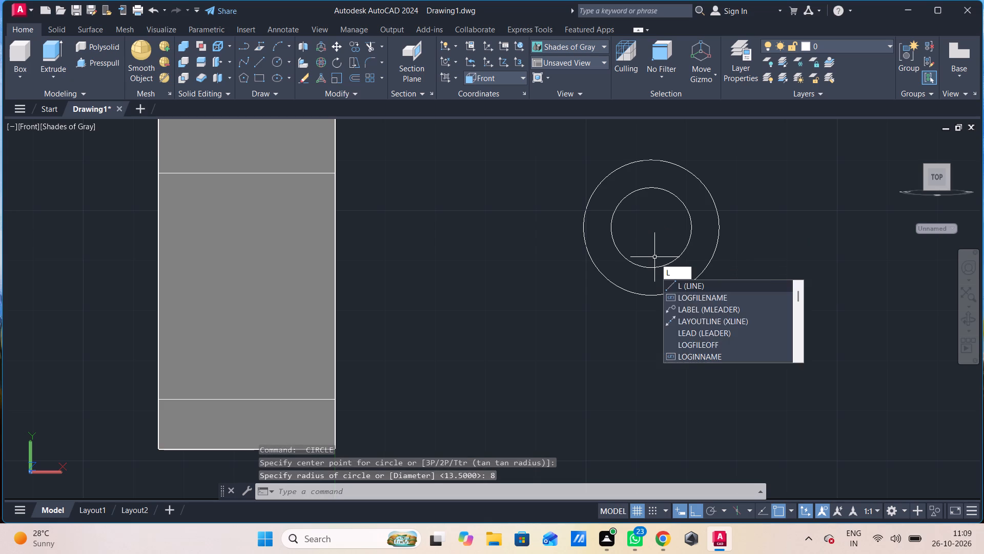
key(Return)
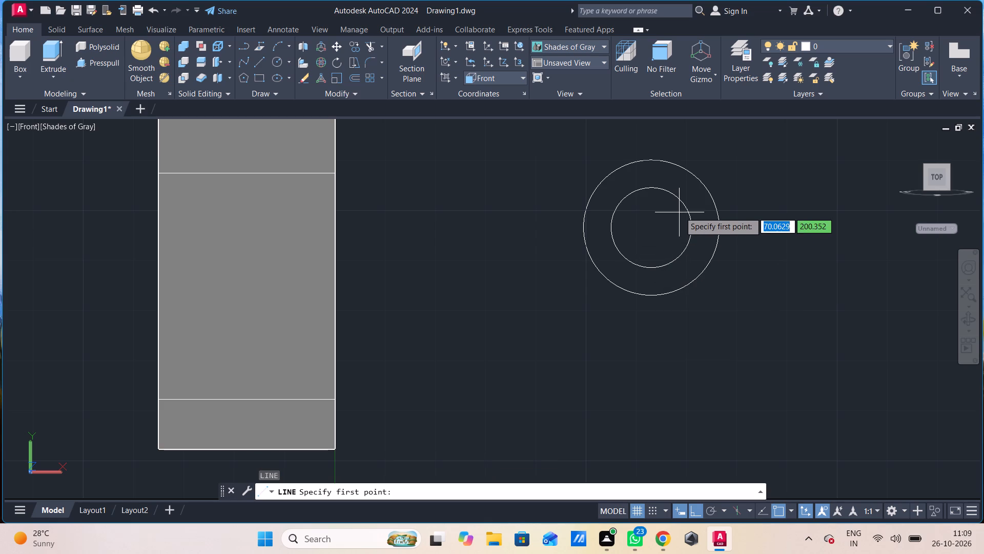
click(651, 231)
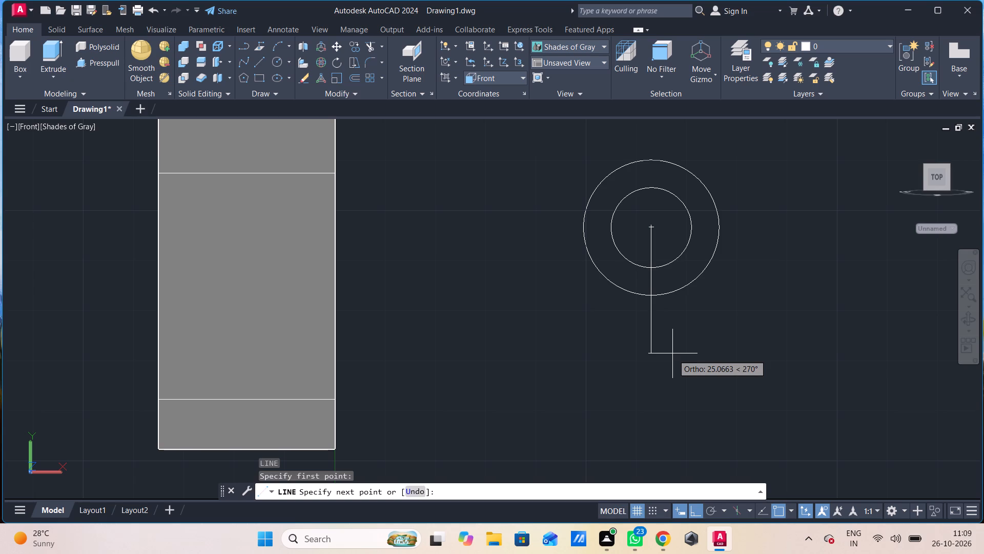
text(20)
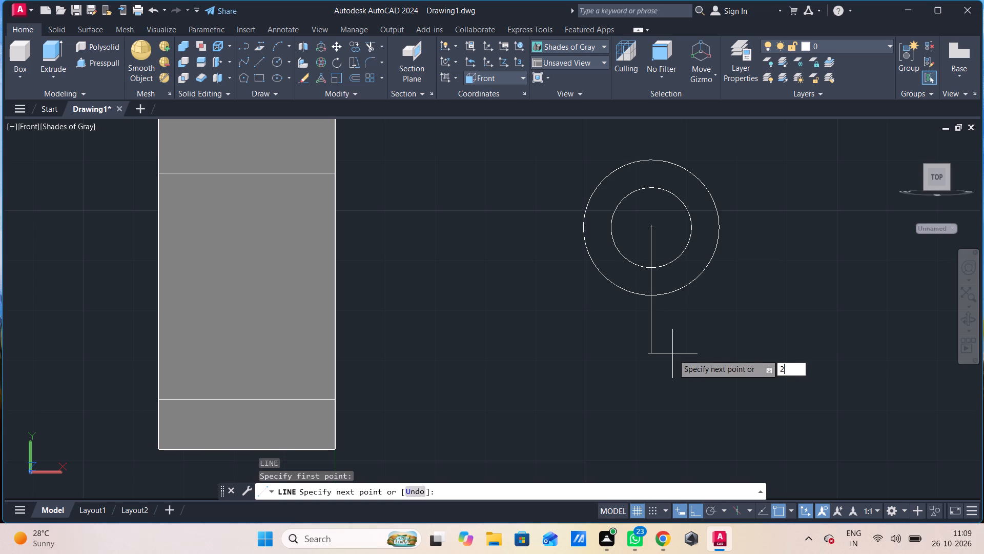
key(Return)
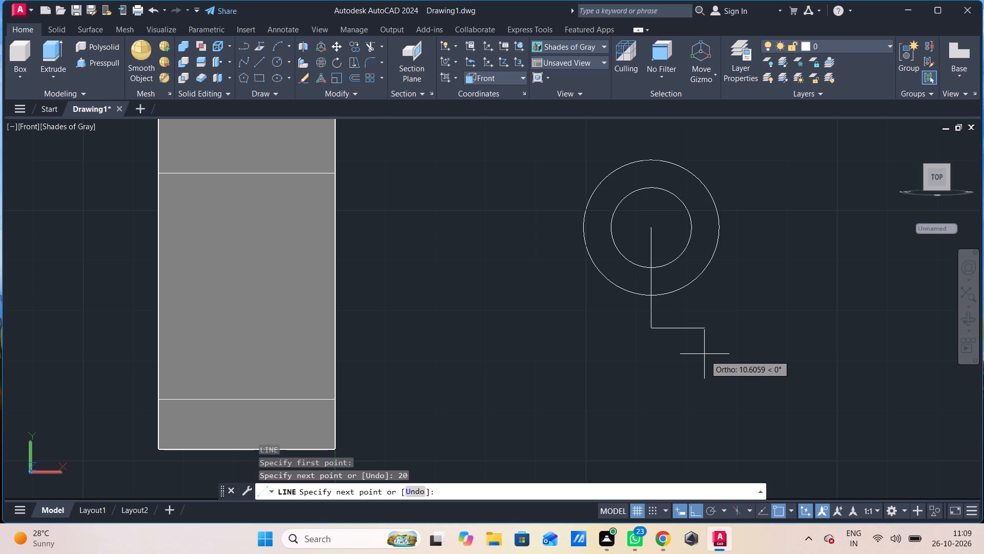
key(3)
key(Return)
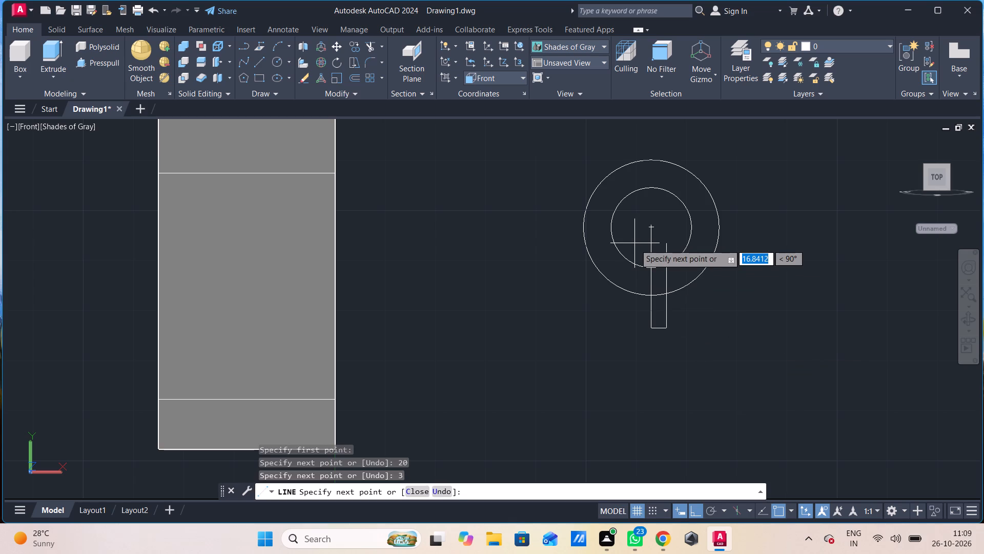
click(671, 276)
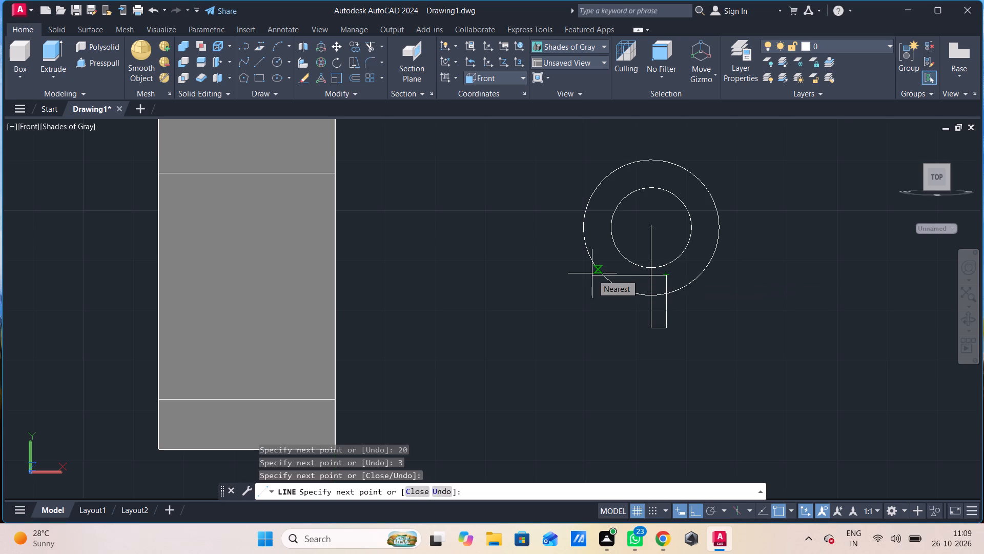
key(6)
key(Return)
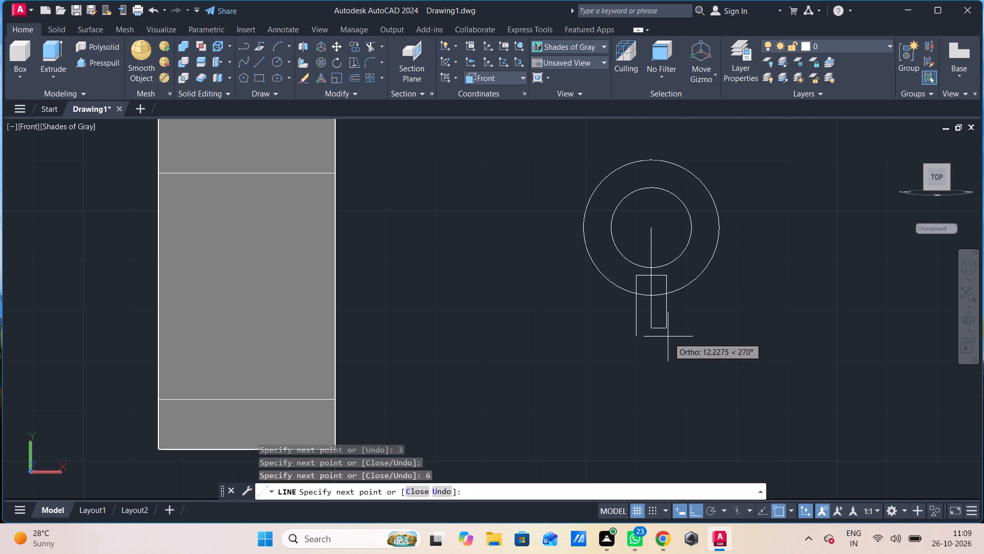
scroll(653, 327, up, 2)
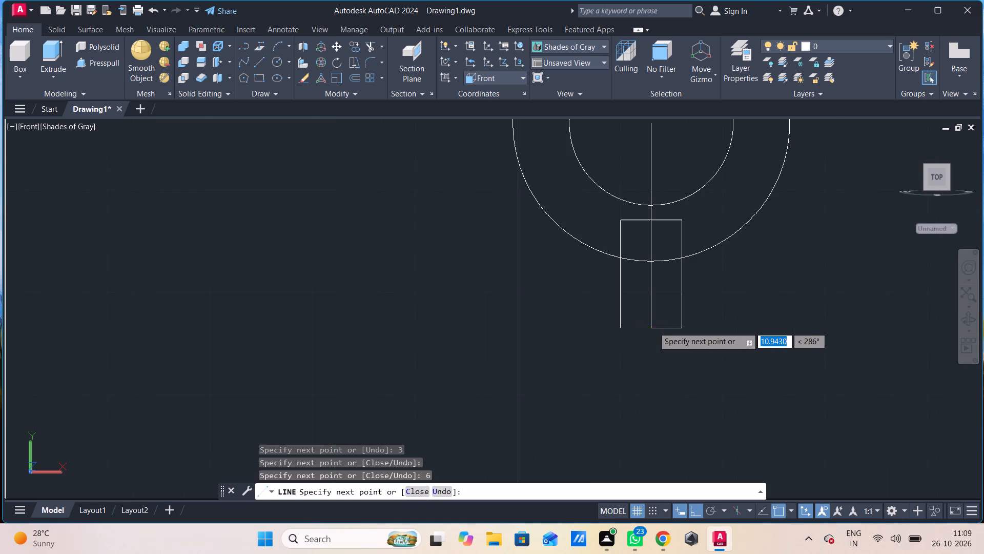
click(623, 329)
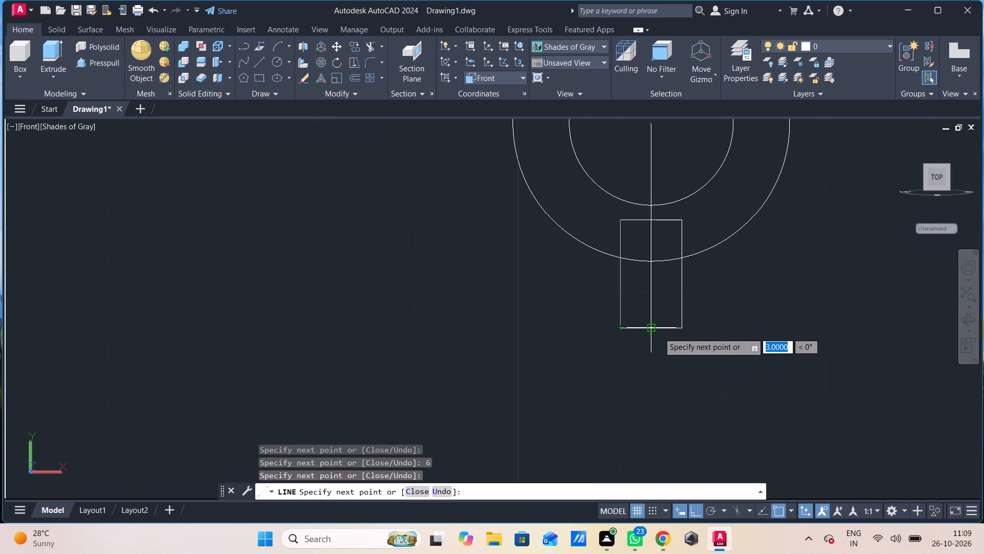
click(660, 332)
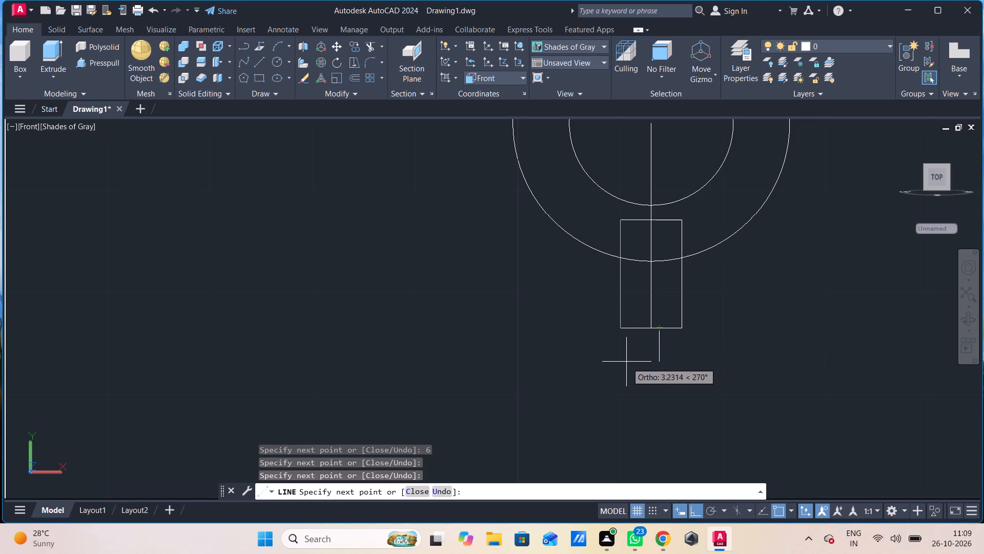
key(ctrl+z)
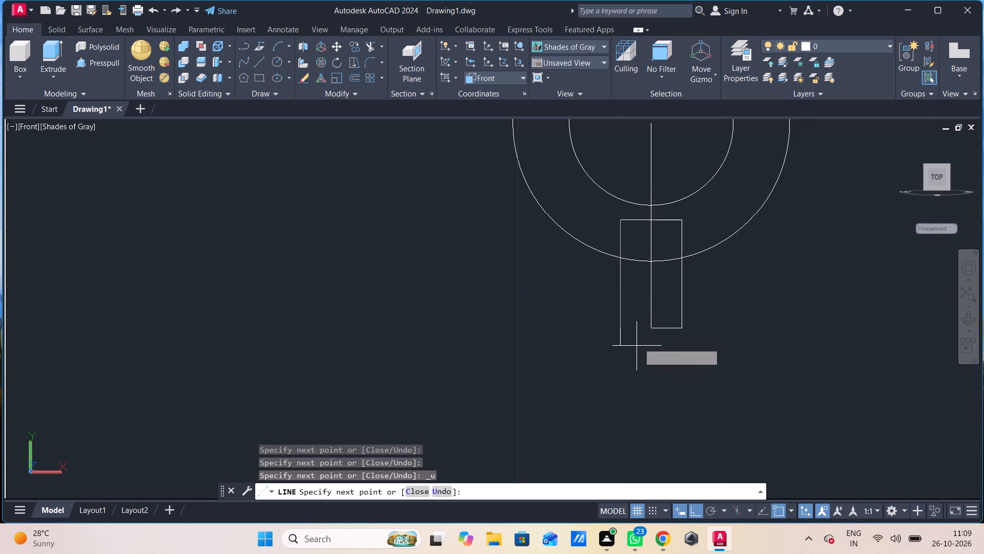
click(654, 326)
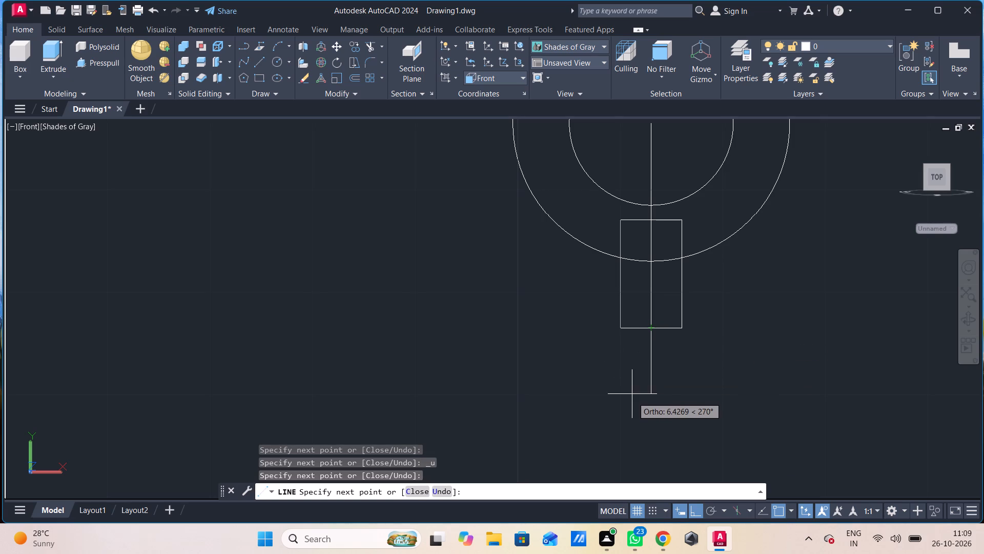
key(Escape)
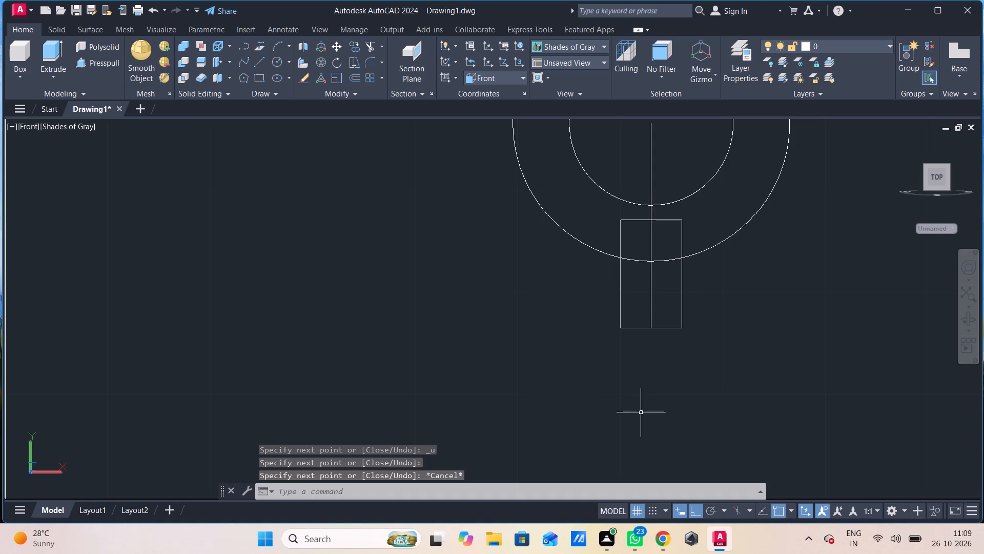
Trim the outer circle's arc, the centre line and the tab edges where they overlap, leaving one open-necked ring-and-tab outline.
key(t)
key(r)
key(space)
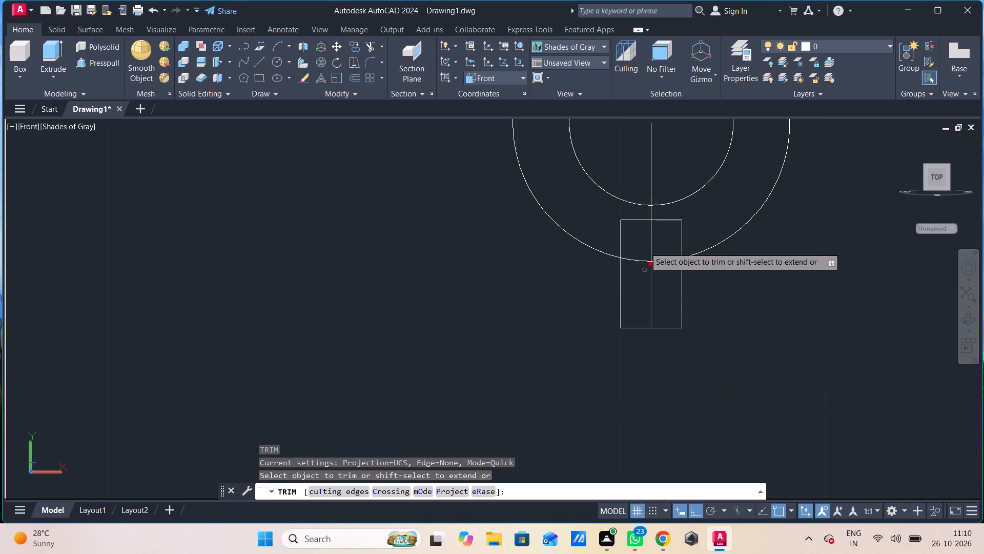
click(645, 247)
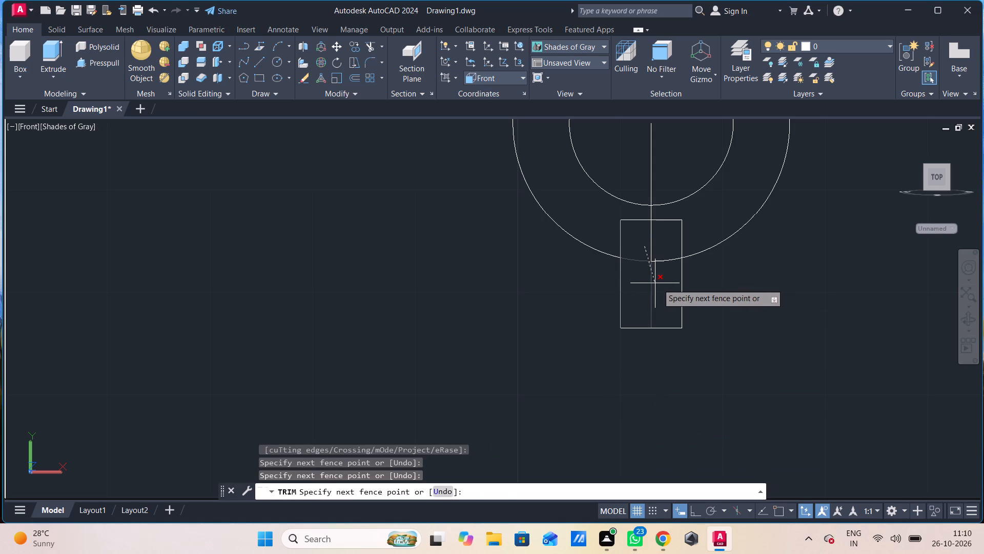
click(643, 287)
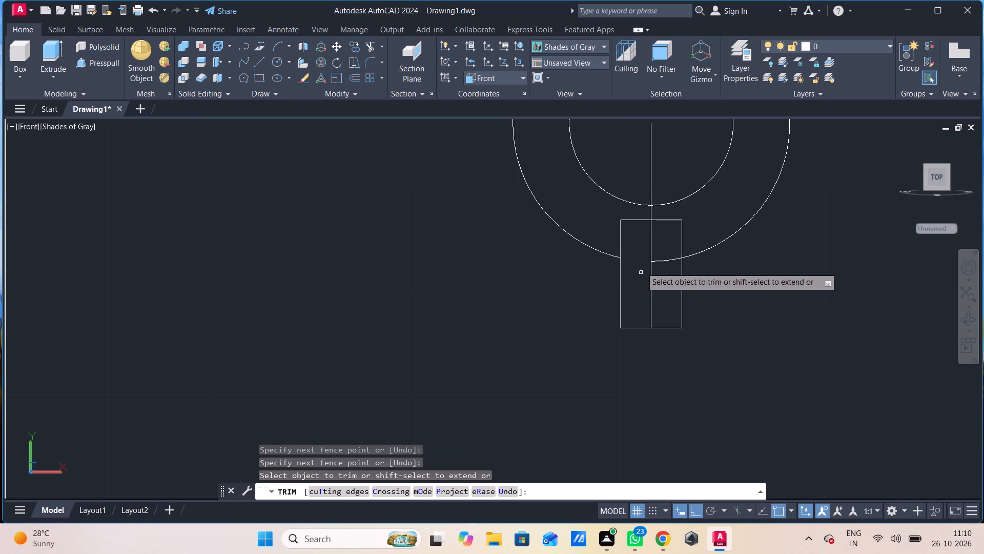
drag(641, 249, 668, 268)
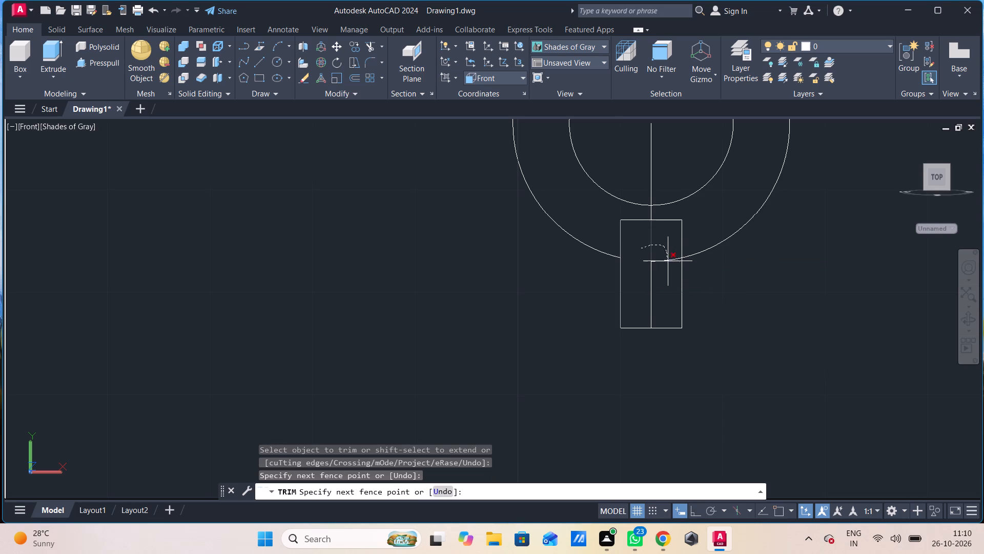
drag(668, 268, 645, 287)
drag(645, 287, 652, 284)
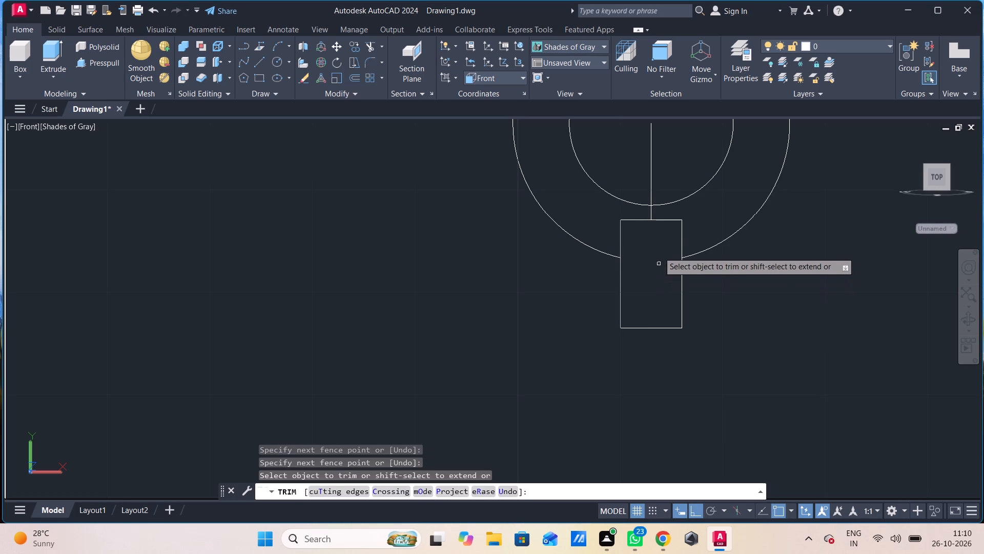
drag(658, 219, 622, 222)
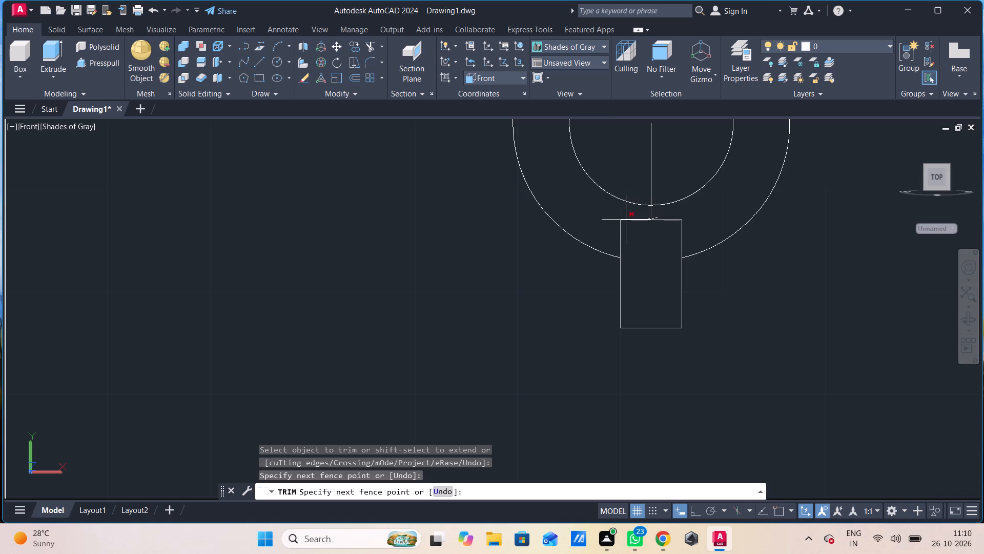
drag(622, 222, 684, 239)
drag(684, 239, 692, 229)
drag(686, 229, 646, 229)
drag(646, 229, 614, 235)
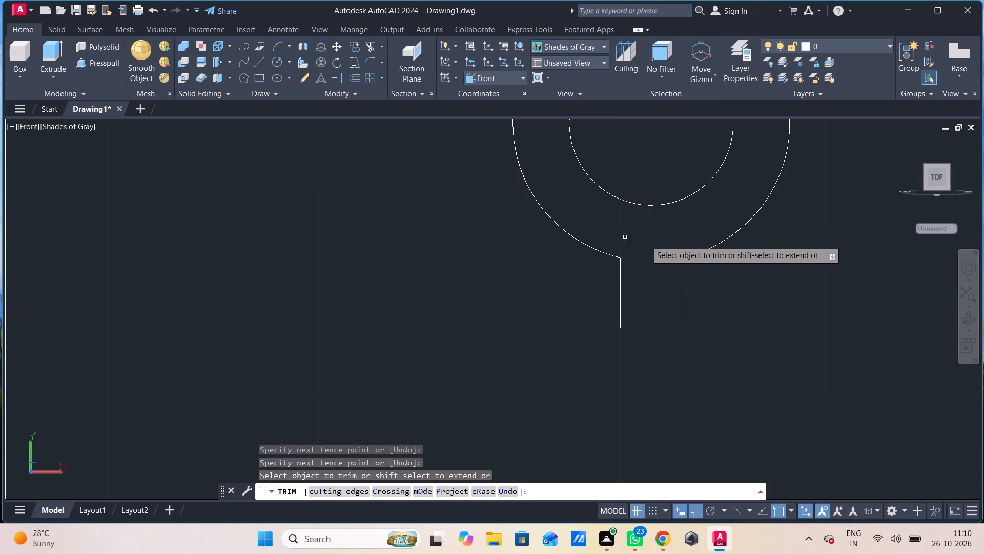
key(Escape)
Erase the leftover vertical line inside the inner circle.
click(652, 189)
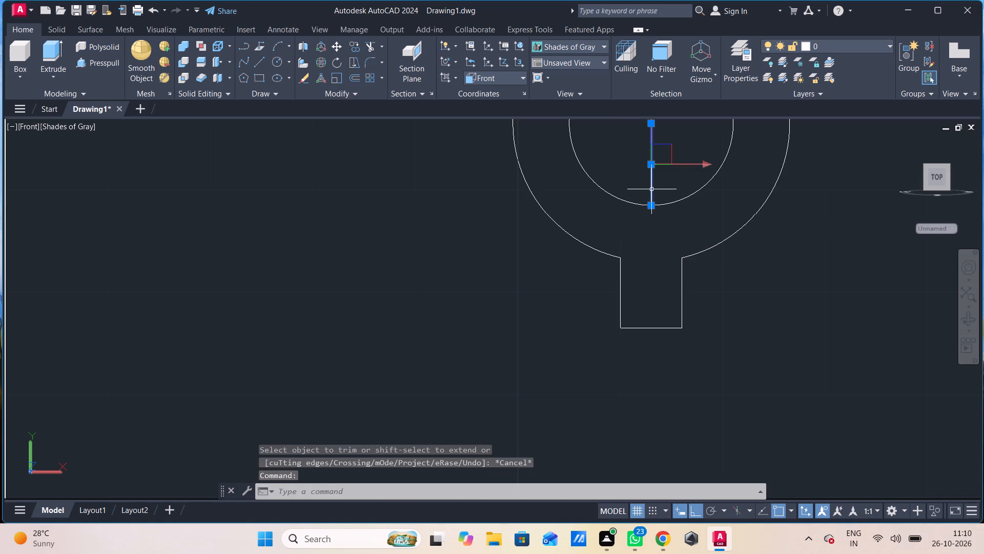
key(Delete)
Extrude the area between the inner circle and the ring-and-tab outline by 8 with Presspull.
scroll(653, 199, down, 2)
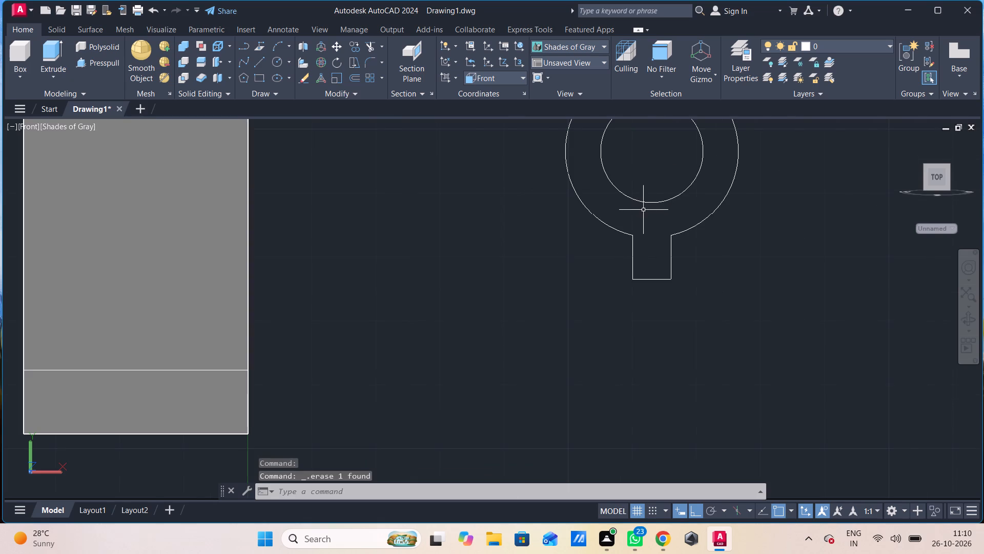
middle_drag(643, 212, 617, 258)
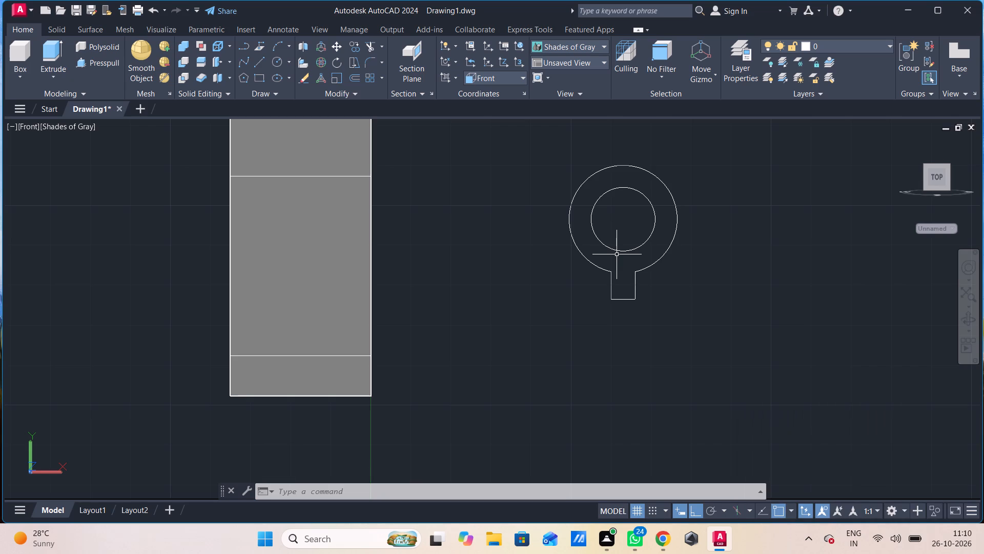
click(107, 62)
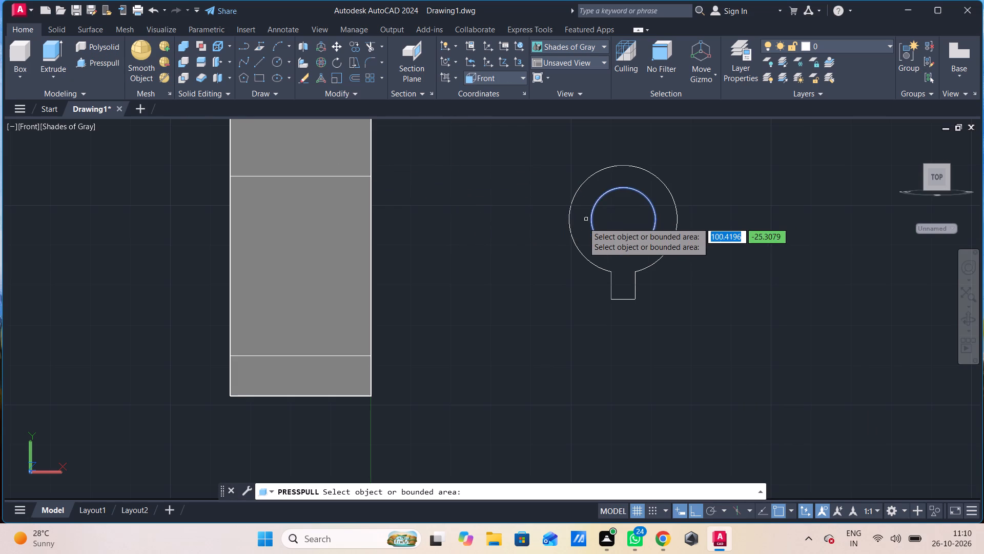
click(579, 226)
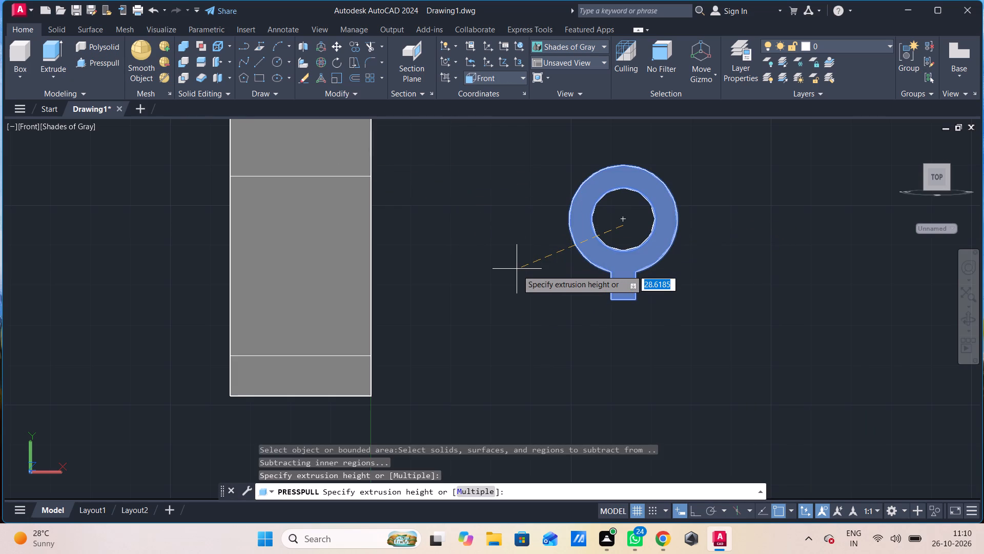
shift+middle_drag(517, 270, 494, 282)
key(8)
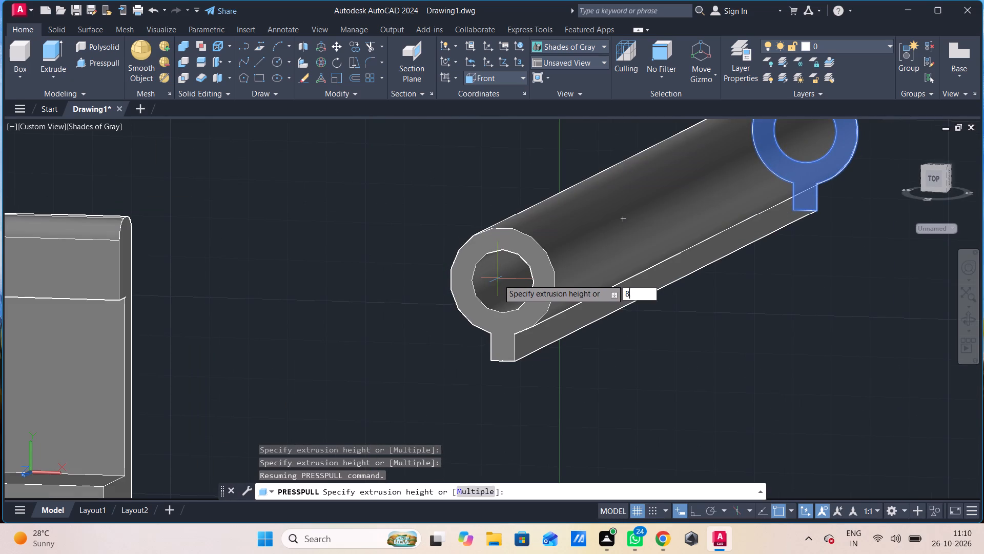
key(Return)
key(Escape)
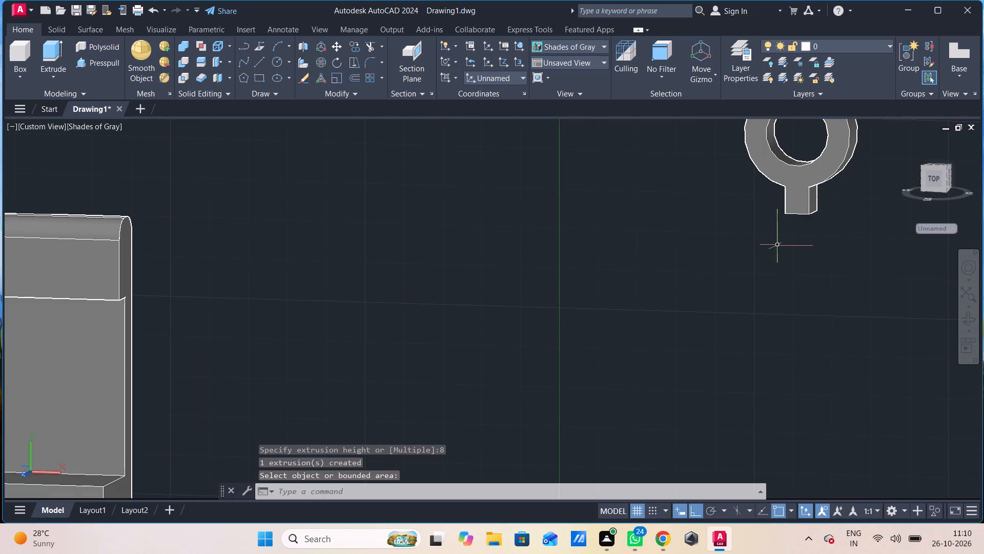
Move the ring from the midpoint of its tab's bottom edge to the midpoint of the edge where the stepped solid's upright face meets its base.
click(803, 199)
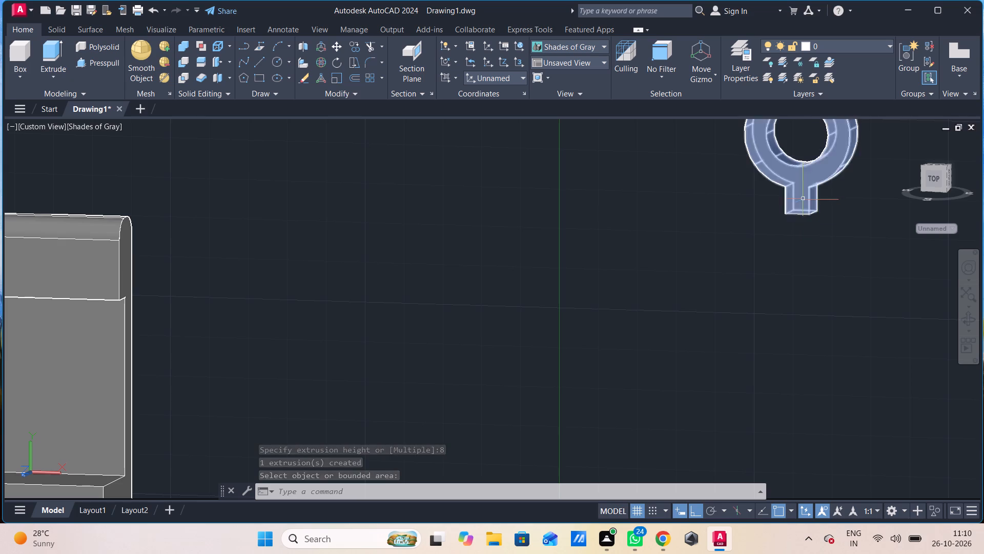
text(m)
key(space)
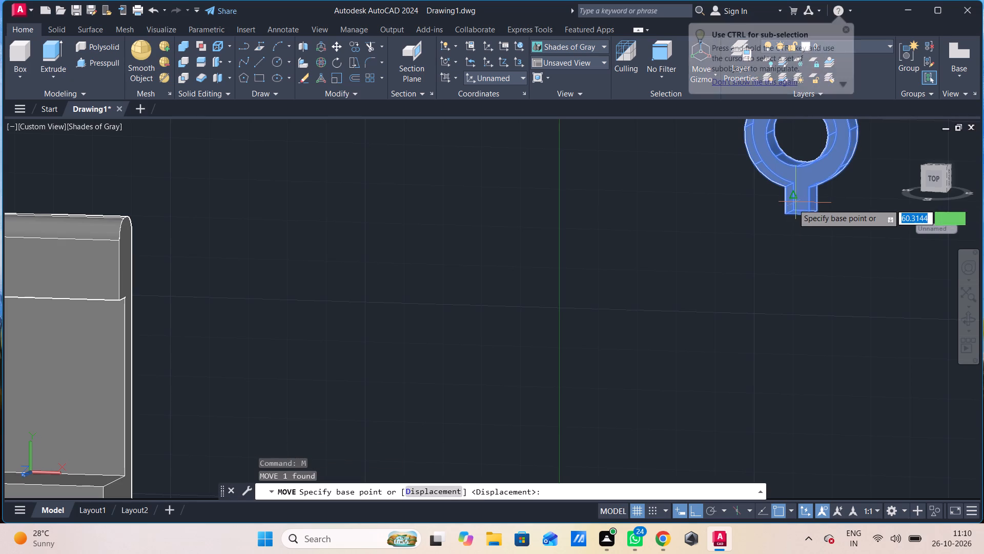
shift+middle_drag(794, 209, 807, 183)
middle_drag(751, 302, 752, 300)
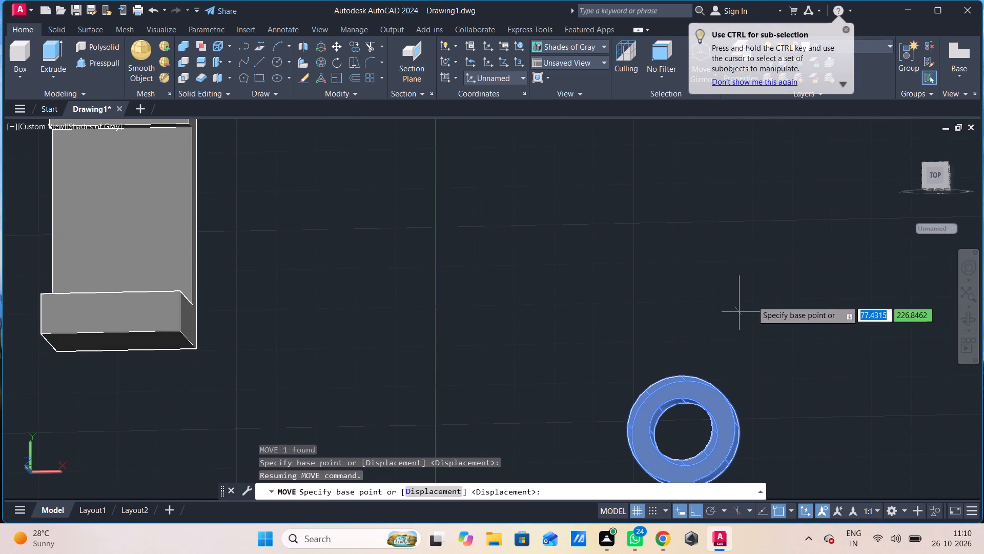
middle_drag(752, 300, 759, 184)
scroll(716, 370, up, 2)
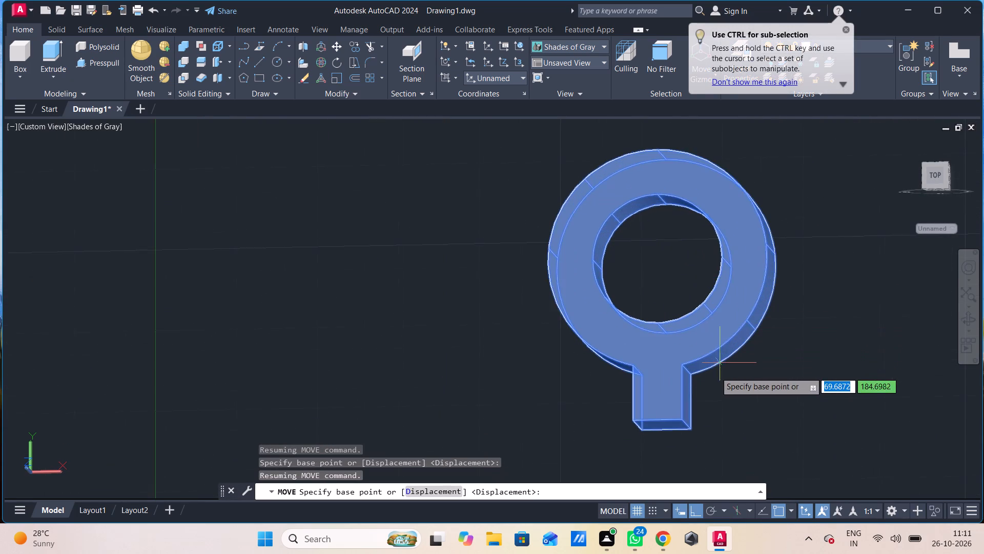
scroll(715, 372, up, 1)
middle_drag(715, 372, 731, 313)
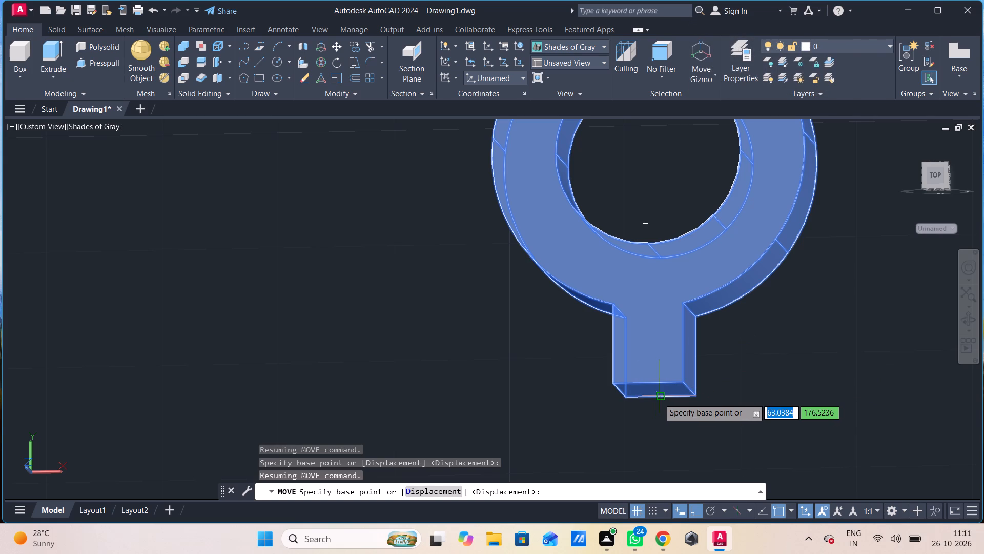
click(659, 398)
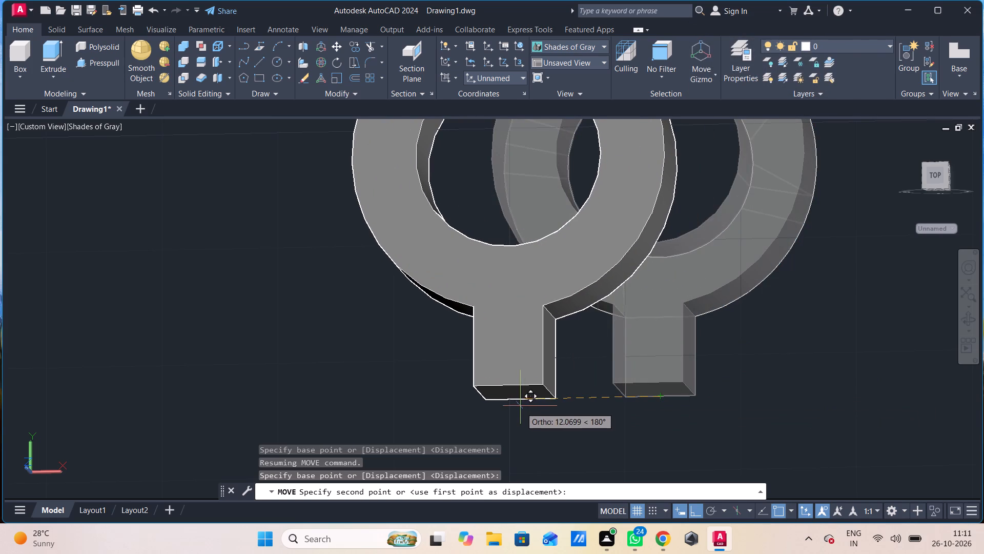
scroll(445, 380, down, 4)
middle_drag(452, 364, 474, 355)
shift+middle_drag(477, 355, 479, 366)
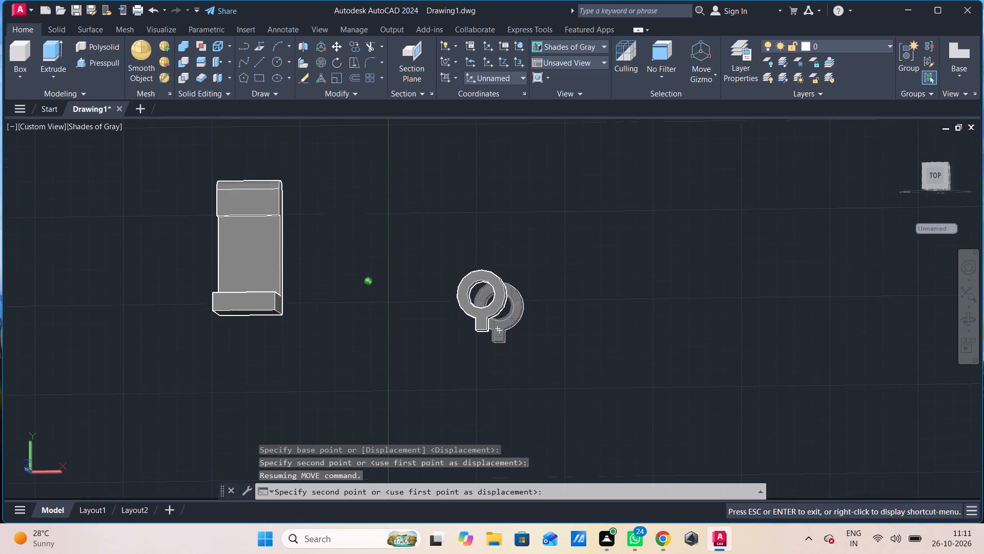
shift+middle_drag(479, 366, 478, 383)
scroll(242, 359, up, 4)
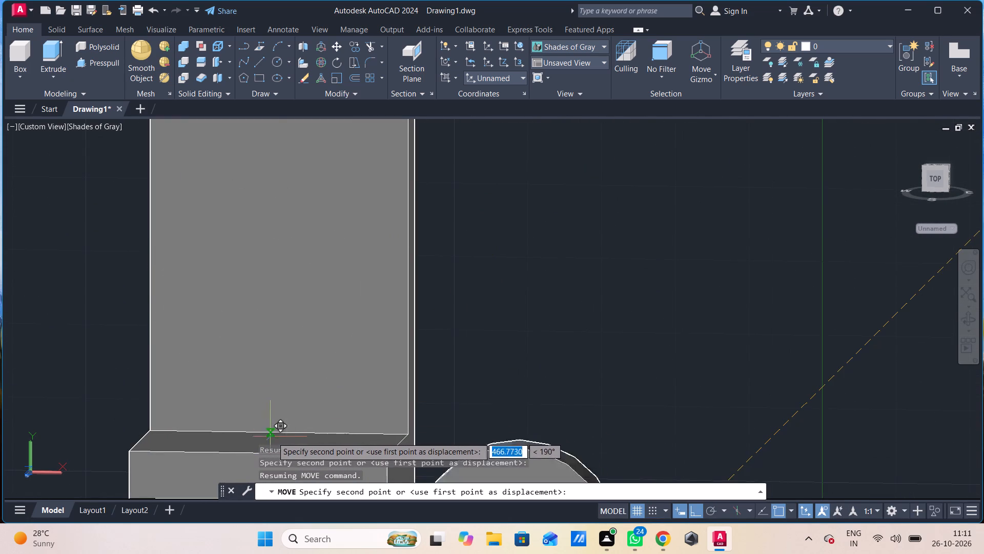
scroll(276, 428, up, 3)
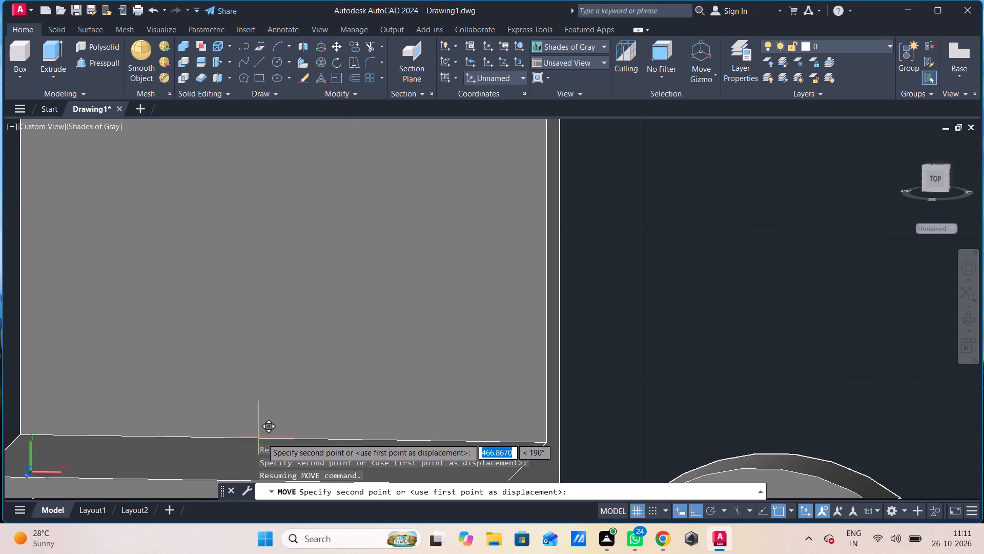
click(285, 439)
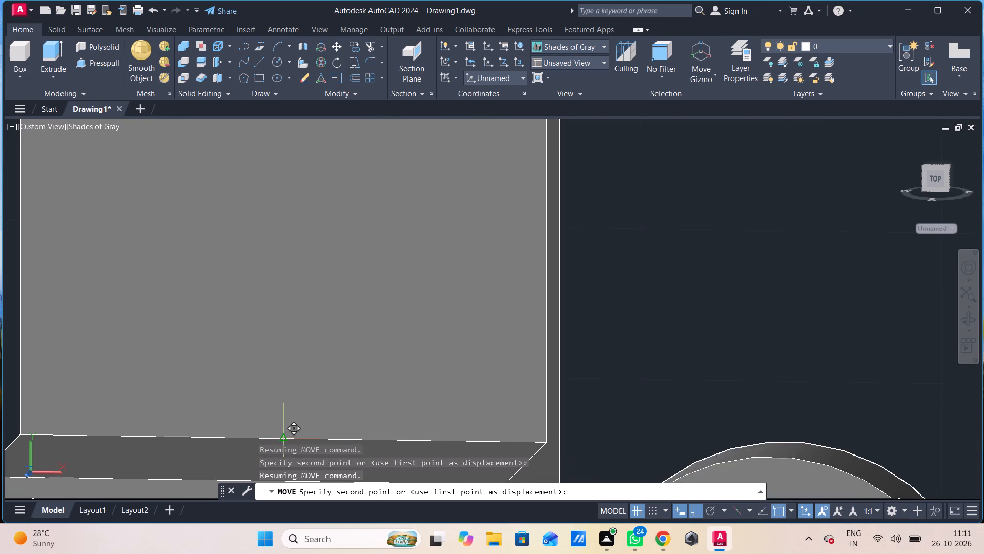
Cut a through hole in the stepped solid by press-pulling the circular area inside the ring back past the upright plate.
scroll(290, 440, down, 2)
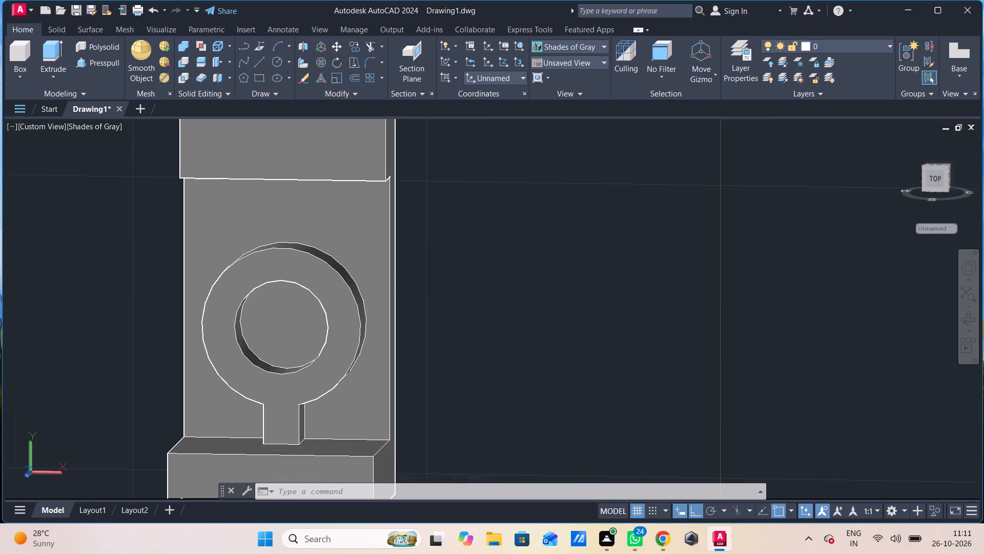
click(93, 60)
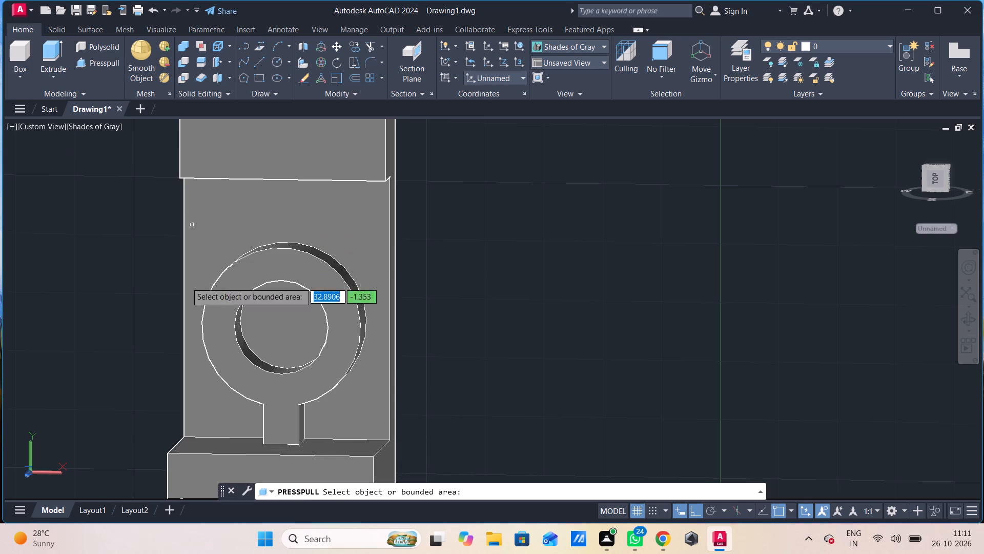
click(268, 325)
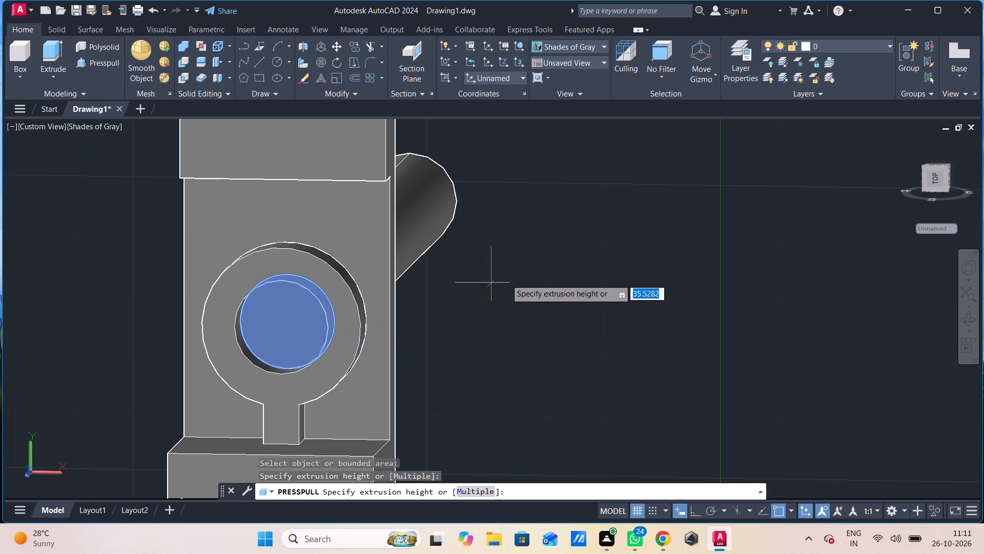
click(507, 276)
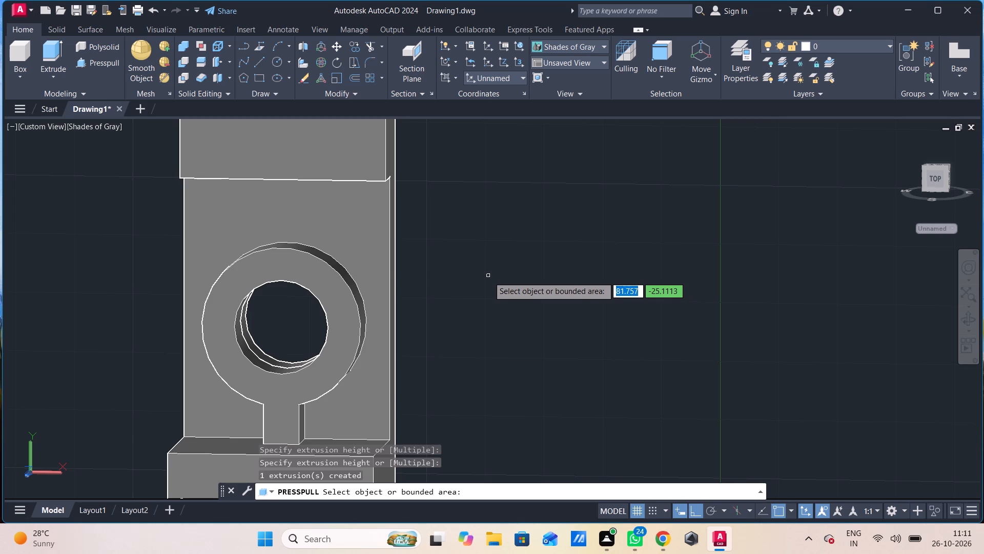
key(Escape)
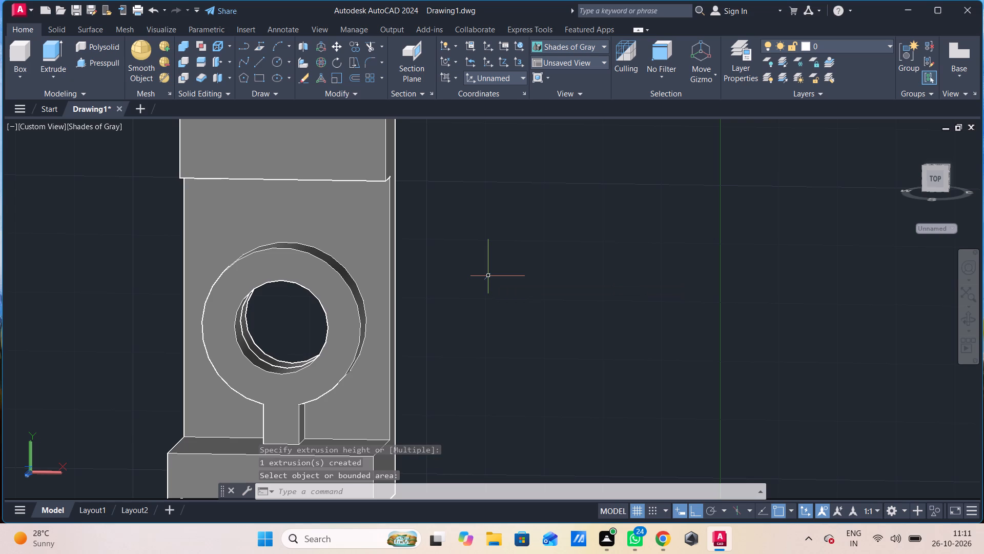
Save the drawing as a49 in the CAD folder on the Desktop.
key(ctrl+s)
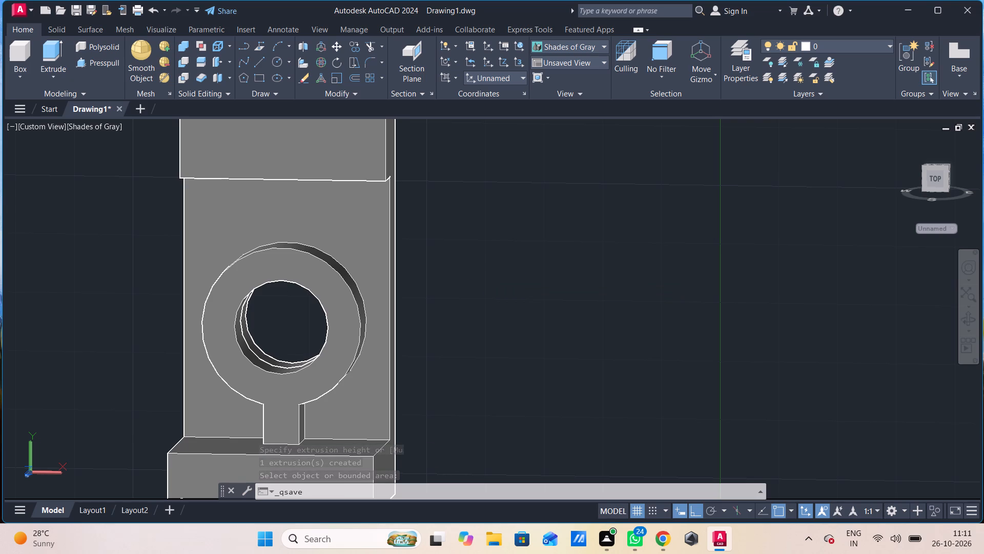
key(ctrl+s)
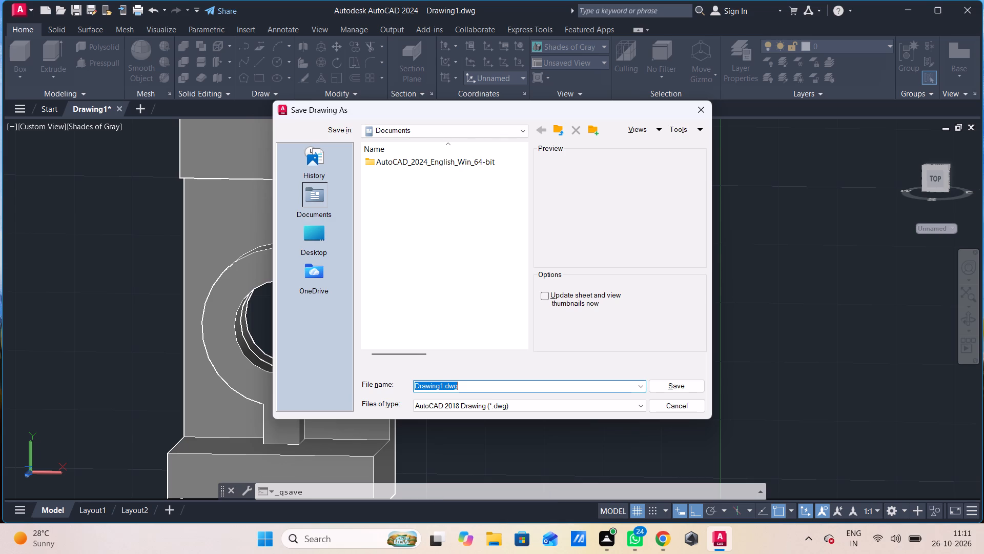
text(a4)
key(9)
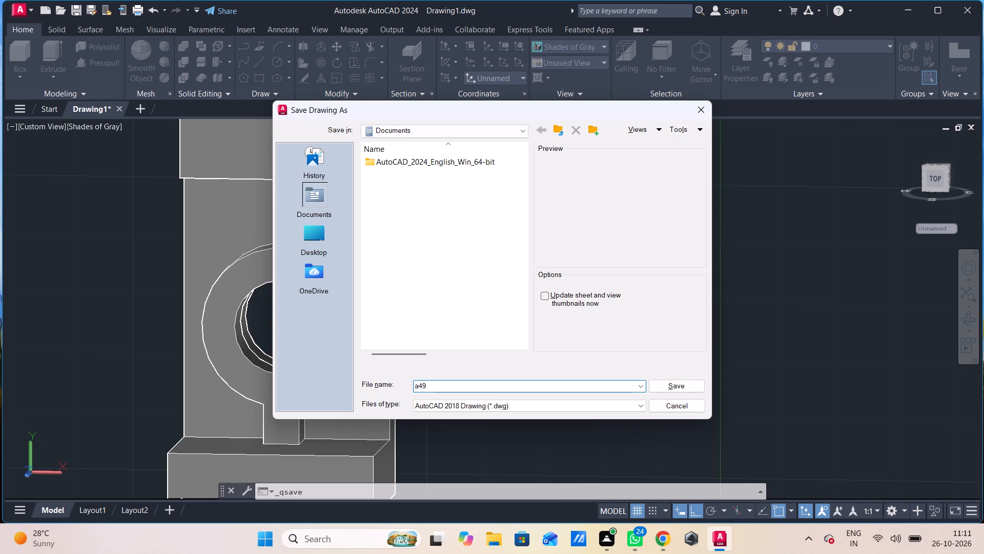
key(BackSpace)
double_click(305, 230)
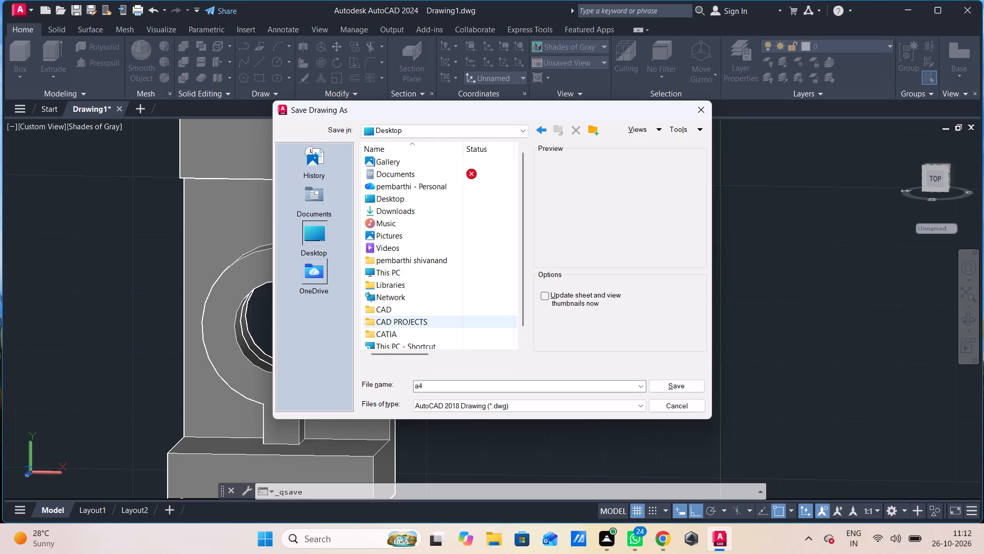
double_click(379, 314)
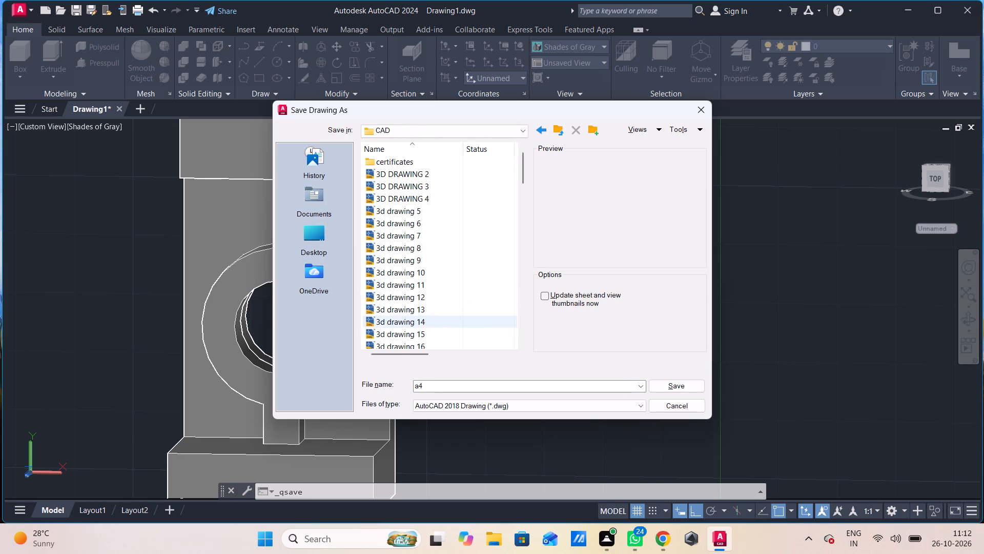
click(425, 389)
text(a49)
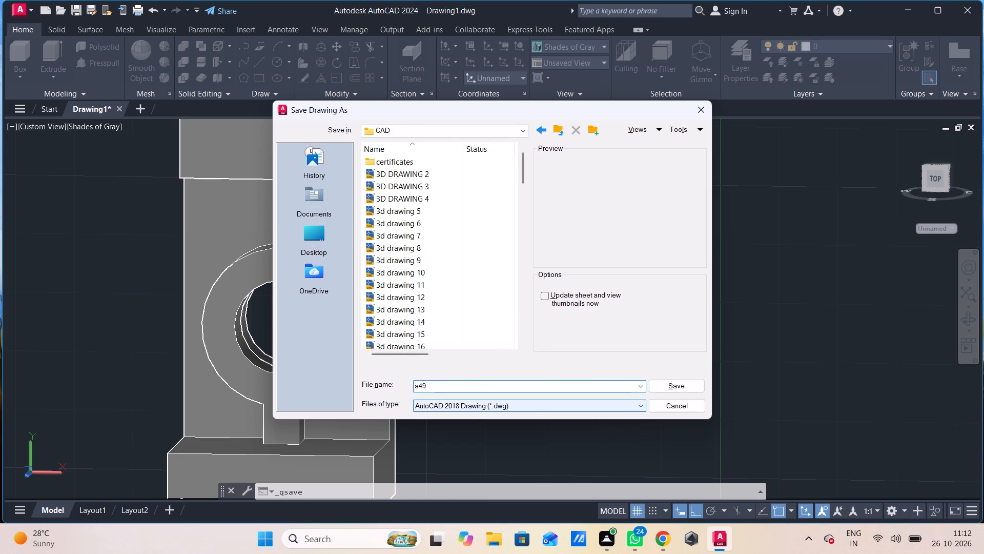
click(681, 385)
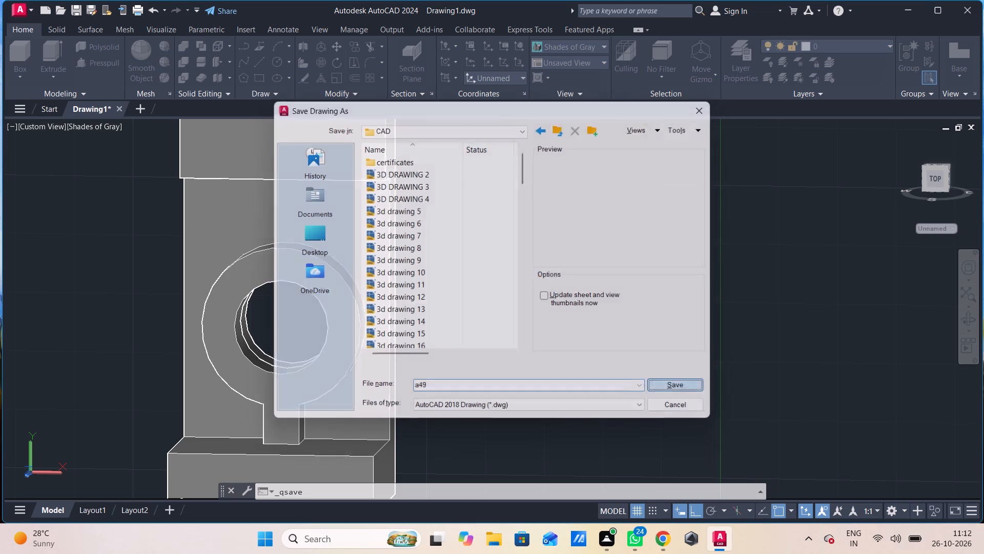
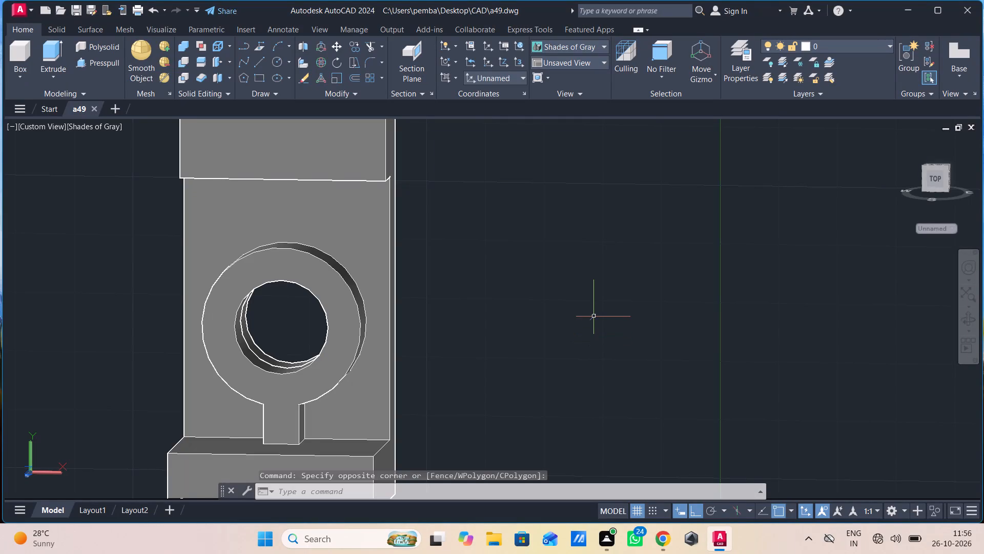
Draw a circle of radius 5 in the empty space beside the stepped solid.
text(c)
key(space)
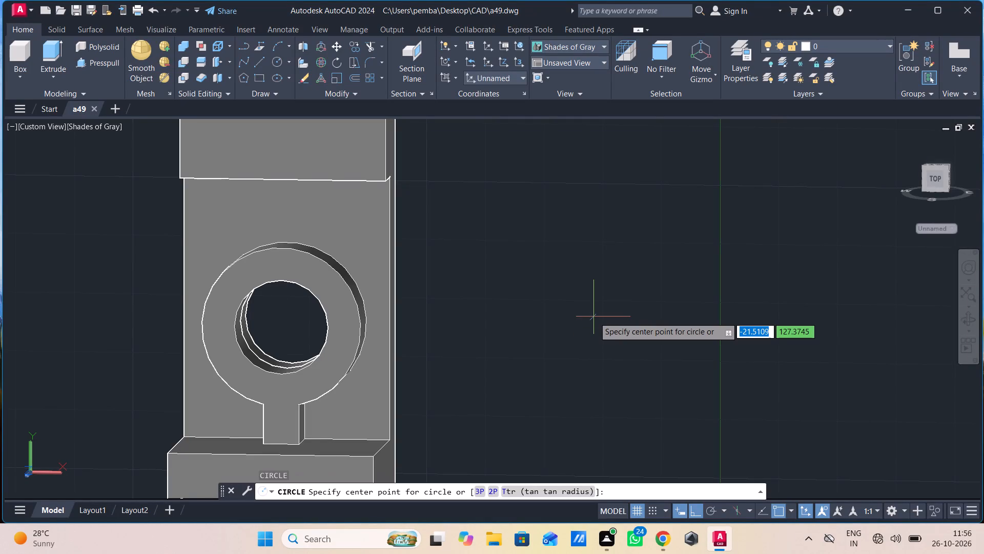
click(599, 295)
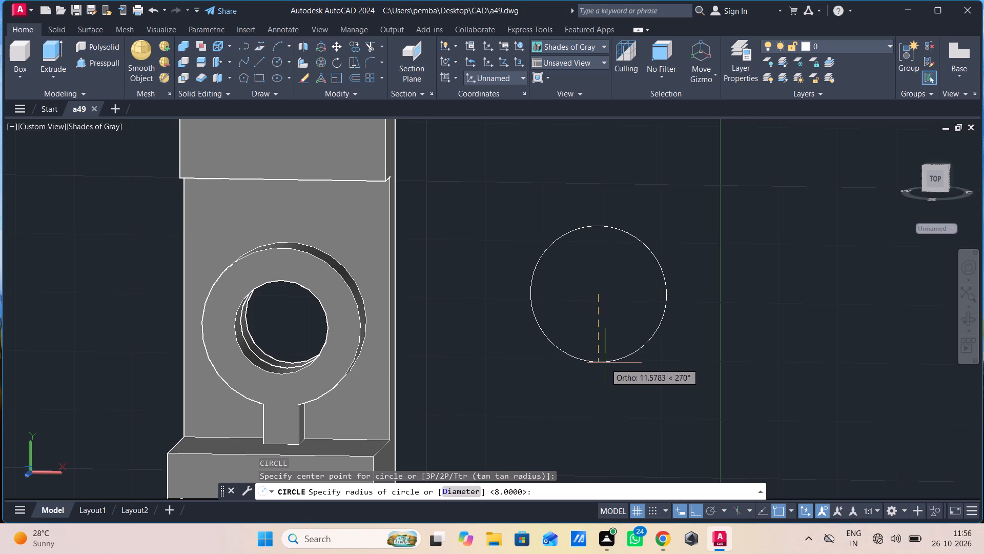
key(5)
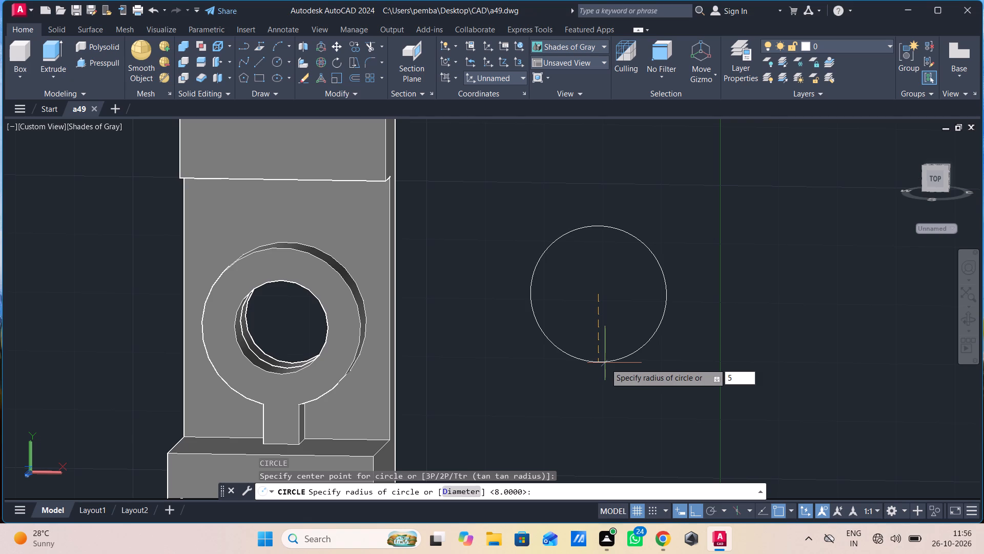
key(Return)
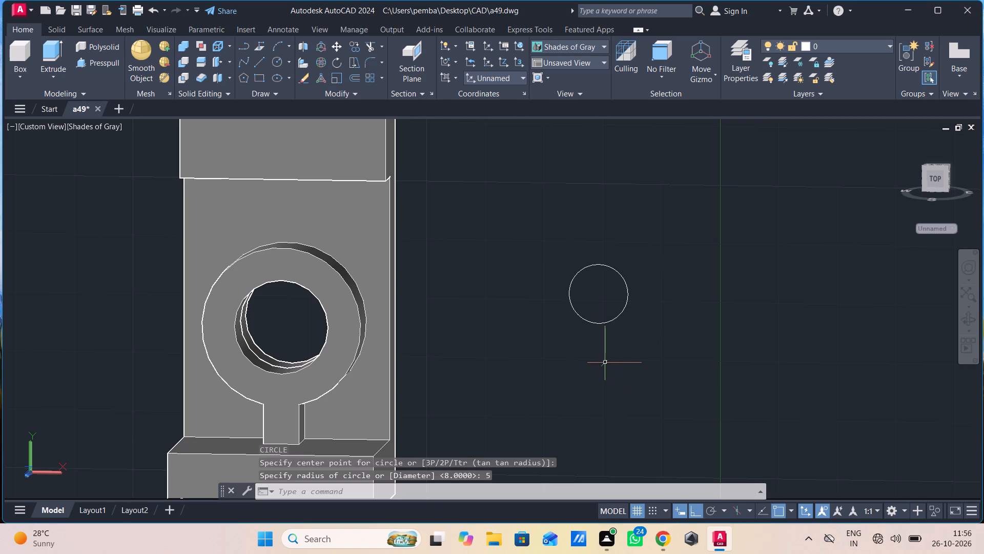
Draw a horizontal line 11 long from the circle's centre, extending away from the stepped solid.
click(520, 200)
text(l)
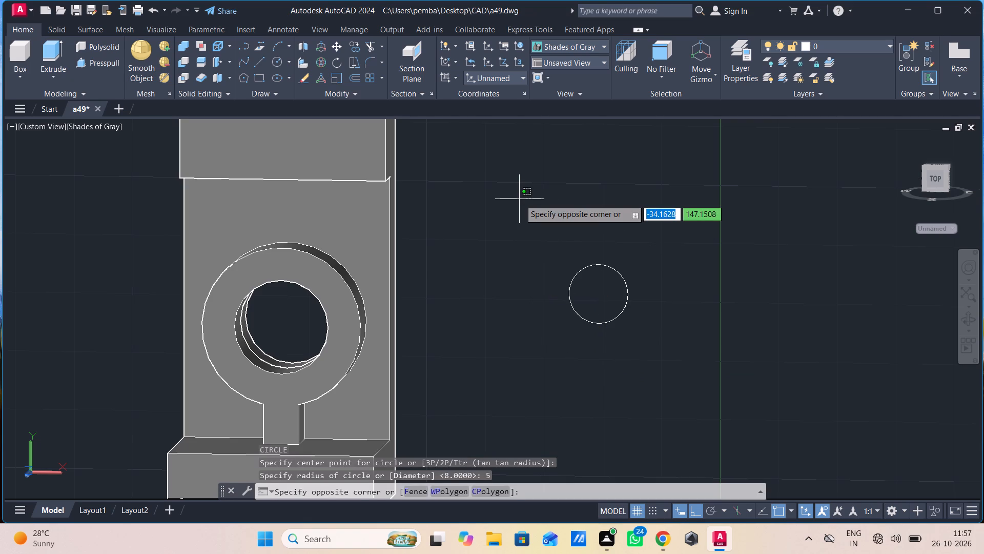
key(space)
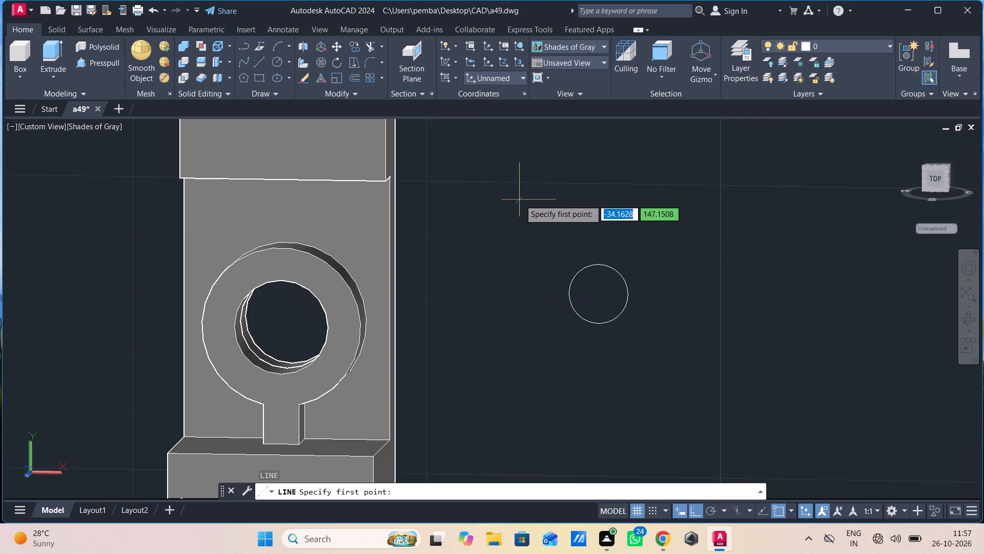
click(598, 299)
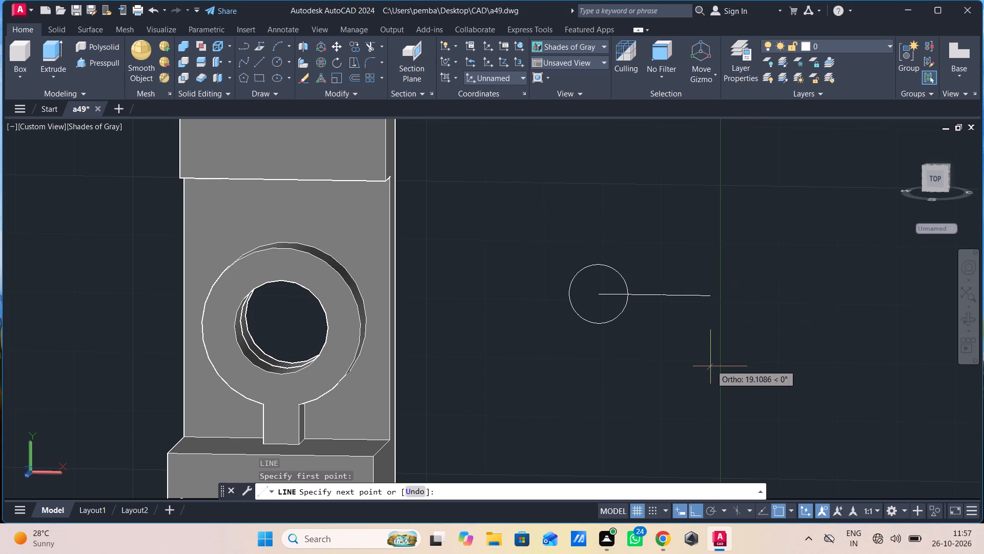
text(11)
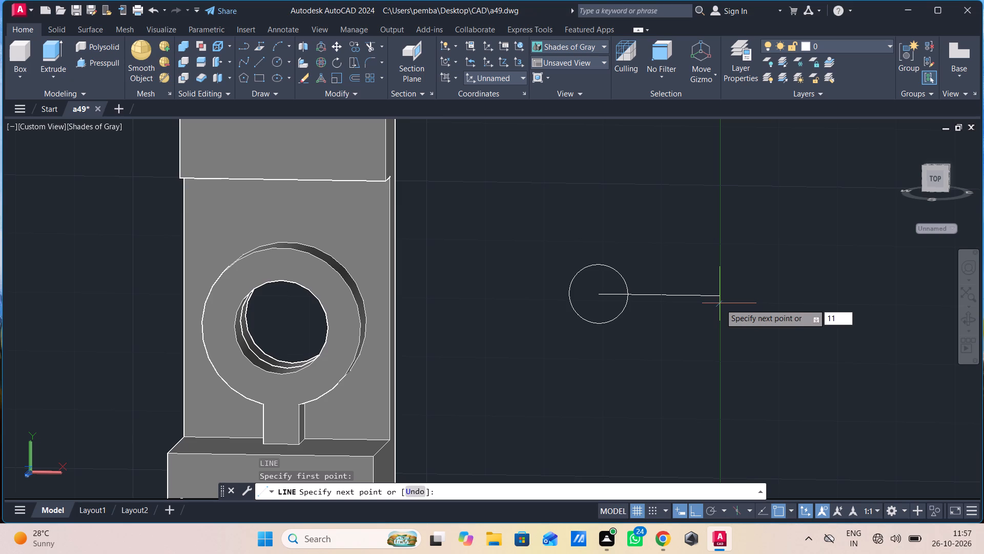
key(Return)
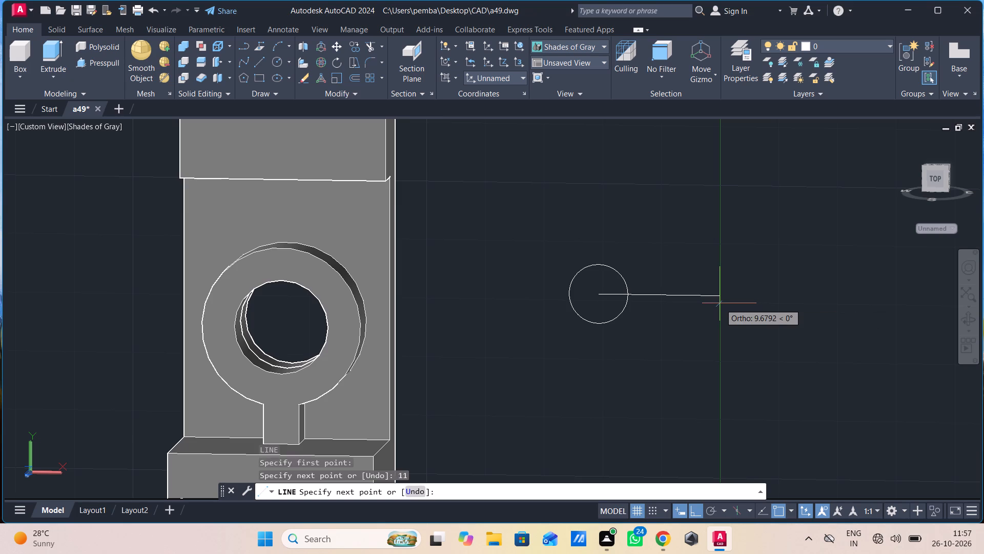
key(space)
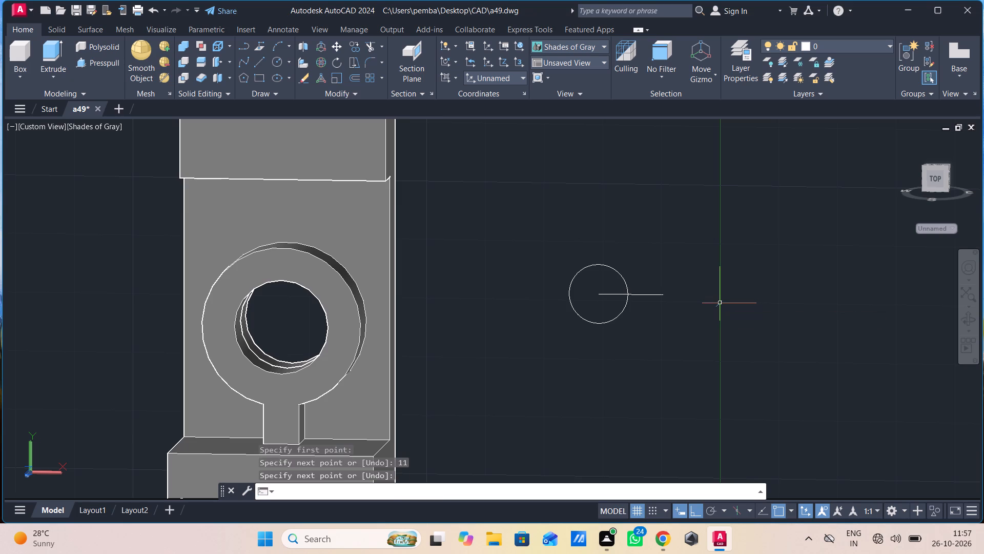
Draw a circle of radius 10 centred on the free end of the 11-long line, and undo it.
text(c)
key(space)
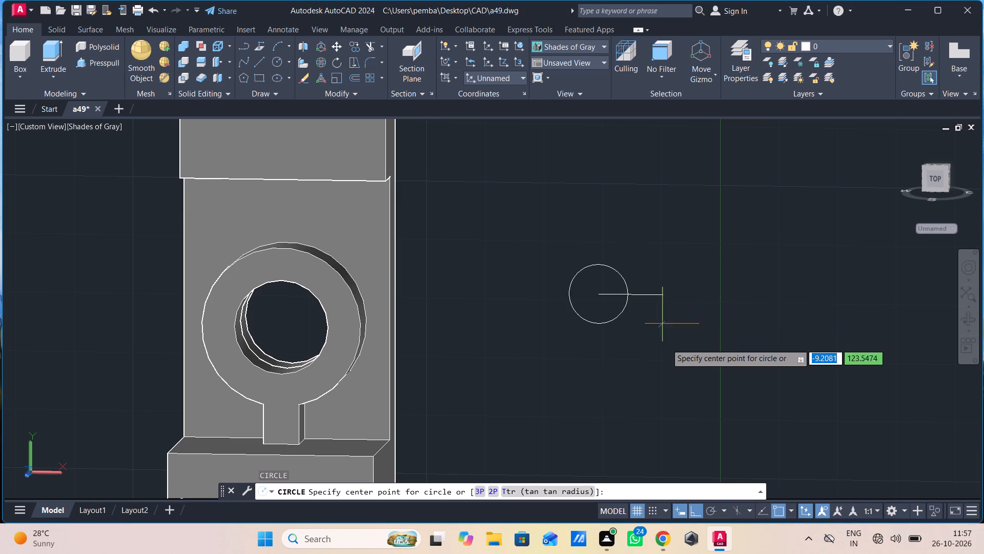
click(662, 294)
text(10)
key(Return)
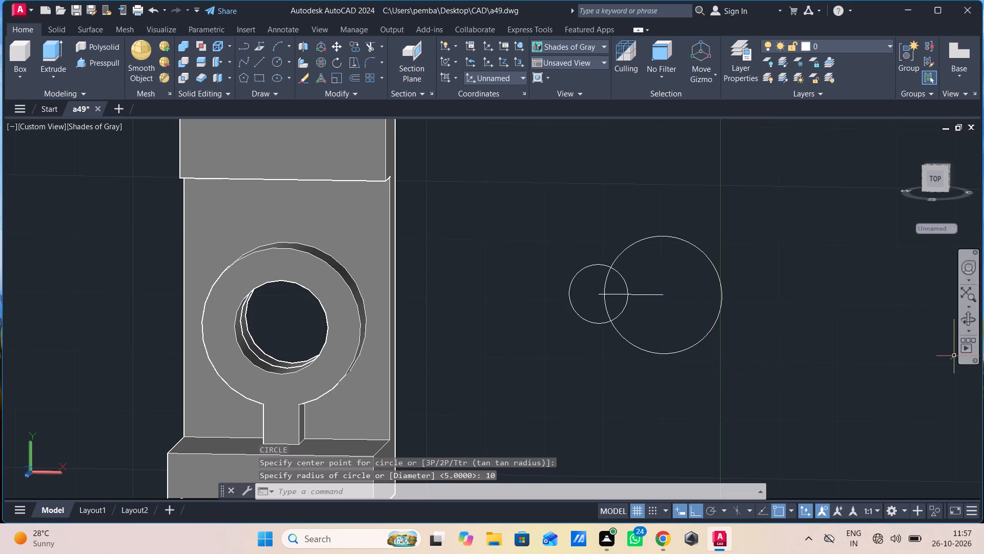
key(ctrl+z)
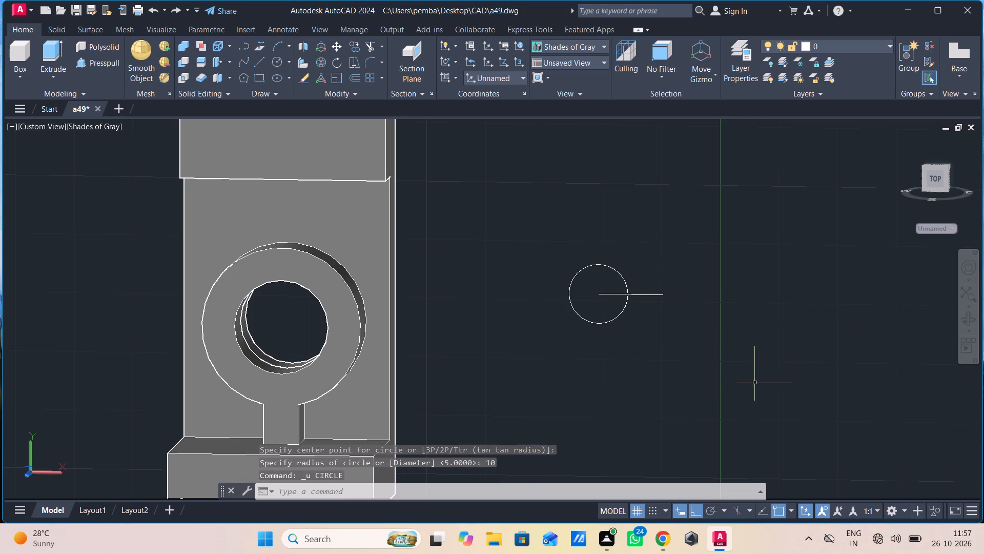
Draw a circle of radius 5 centred on the free end of the 11-long line.
text(c)
key(space)
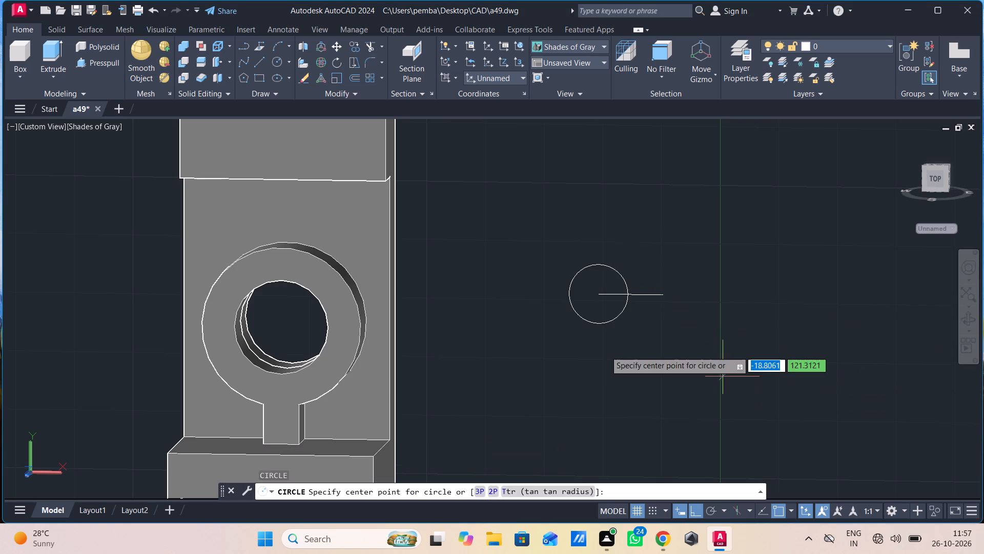
click(664, 296)
key(5)
key(Return)
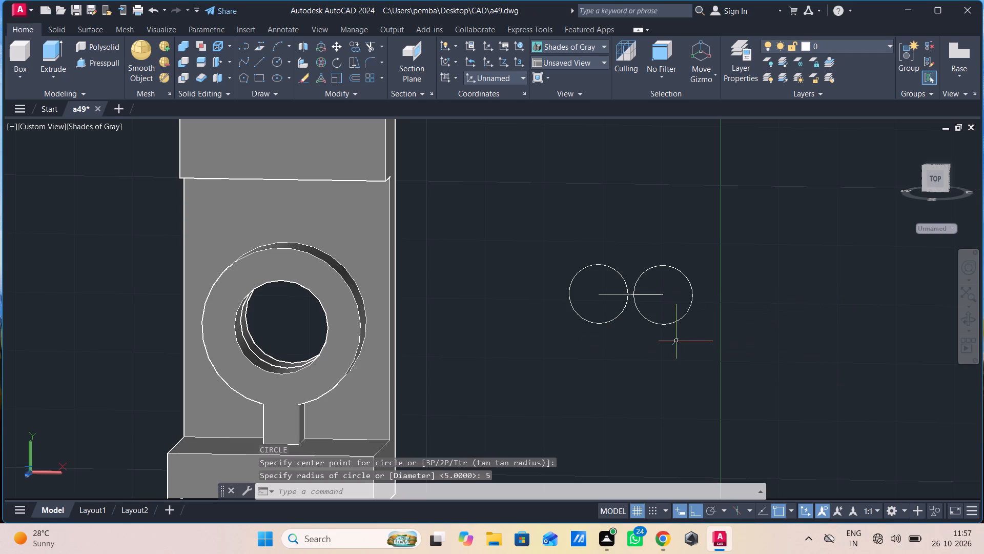
Draw two horizontal lines joining the circles, one between their top quadrant points and one between their bottom quadrant points.
text(l')
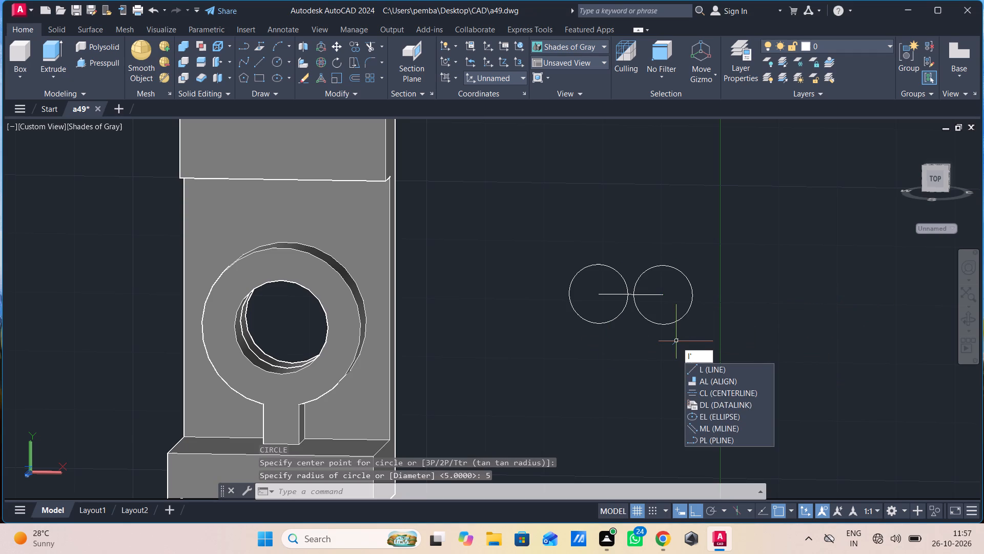
key(BackSpace)
key(Return)
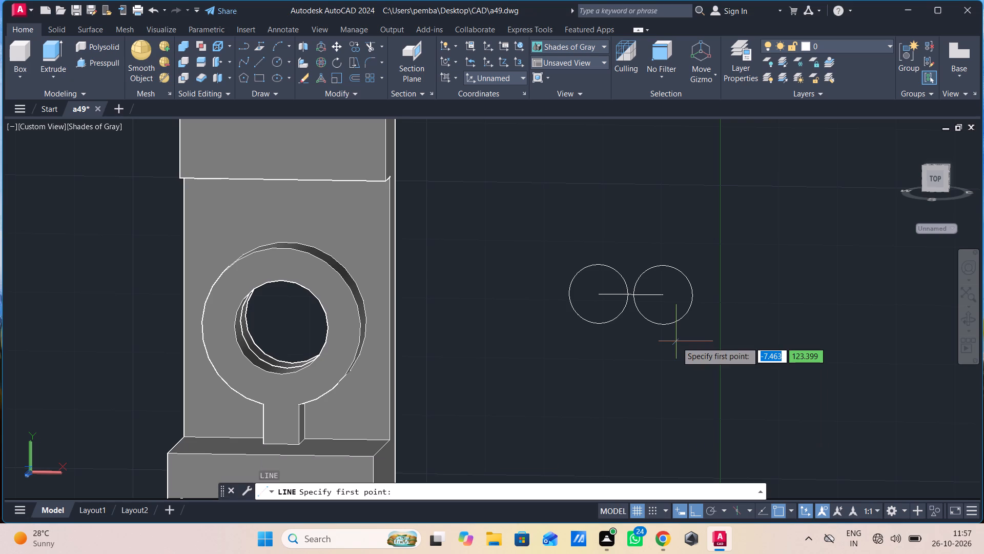
click(599, 262)
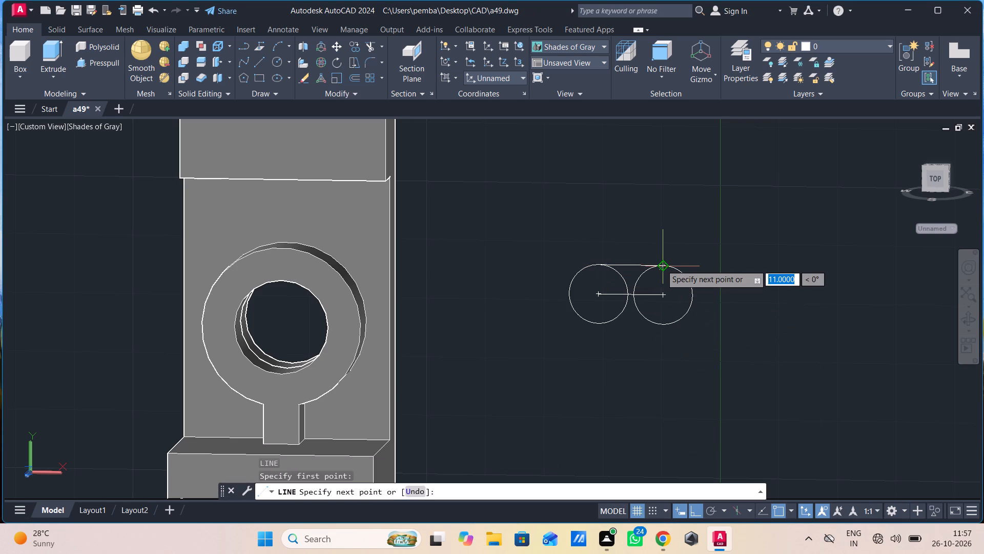
click(661, 265)
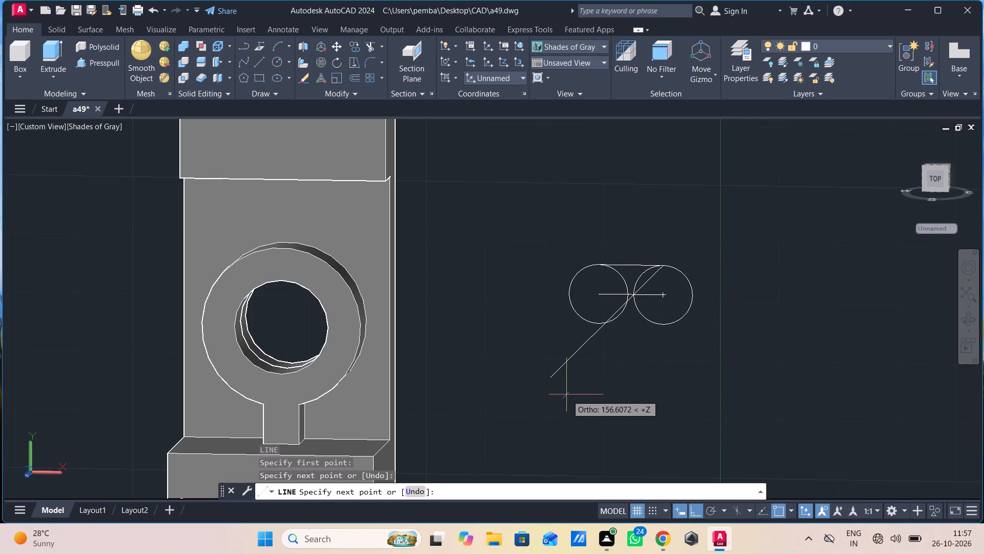
key(Escape)
key(space)
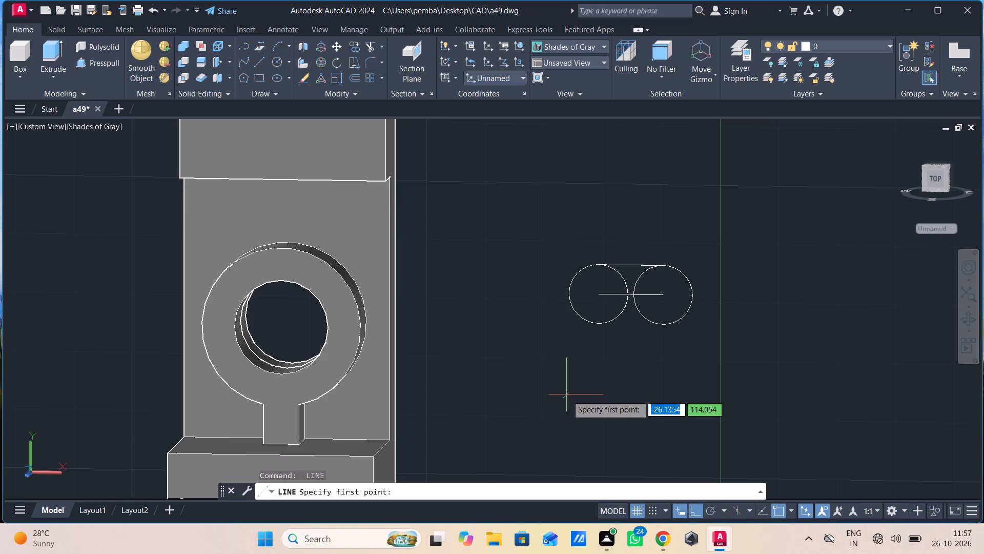
scroll(587, 255, up, 2)
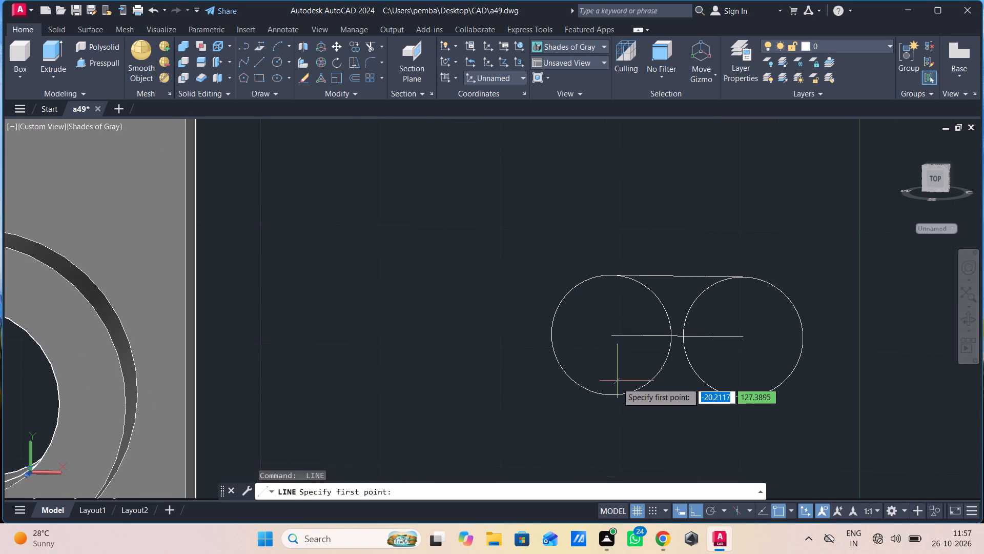
click(613, 398)
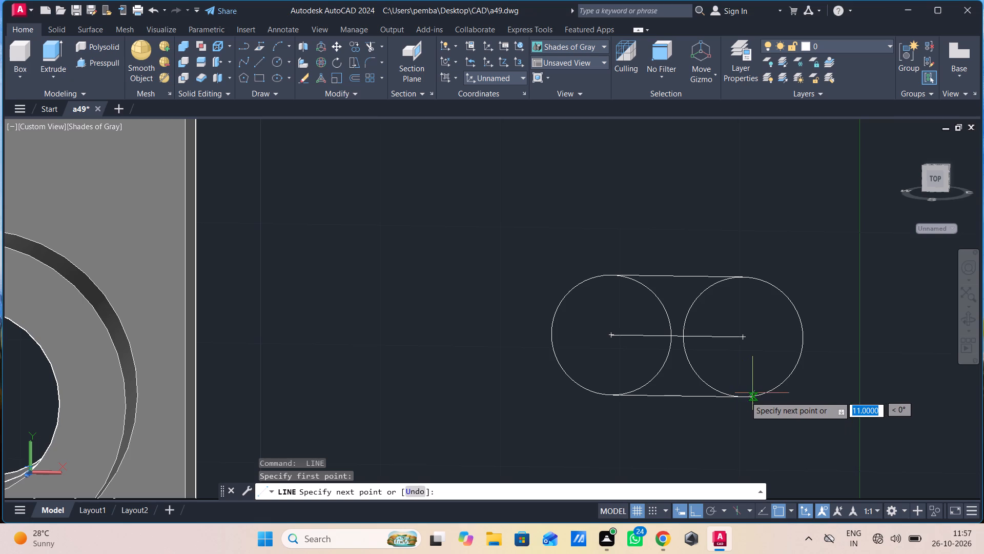
click(743, 397)
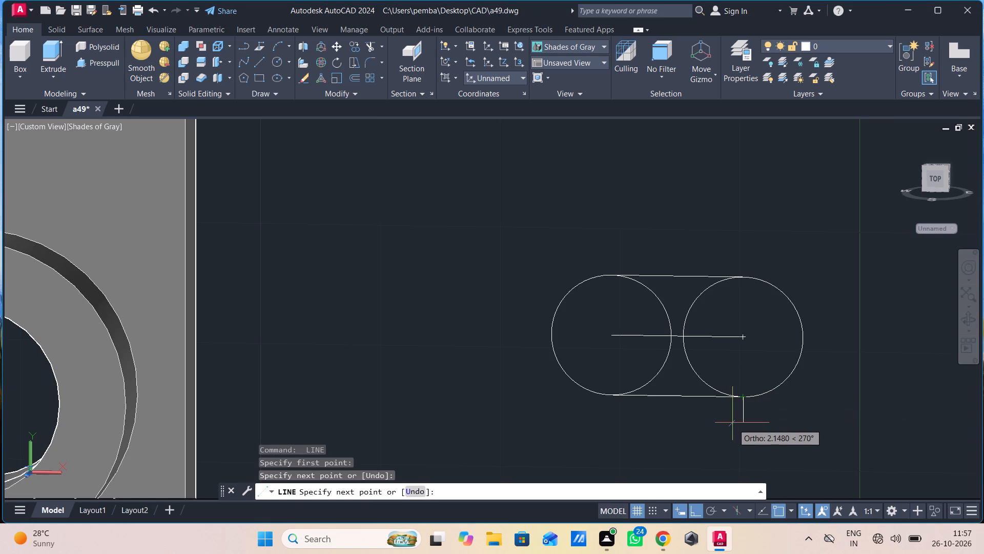
key(Escape)
Trim away the inner arcs of both circles and the centre line, leaving only the closed slot outline.
text(tr)
key(space)
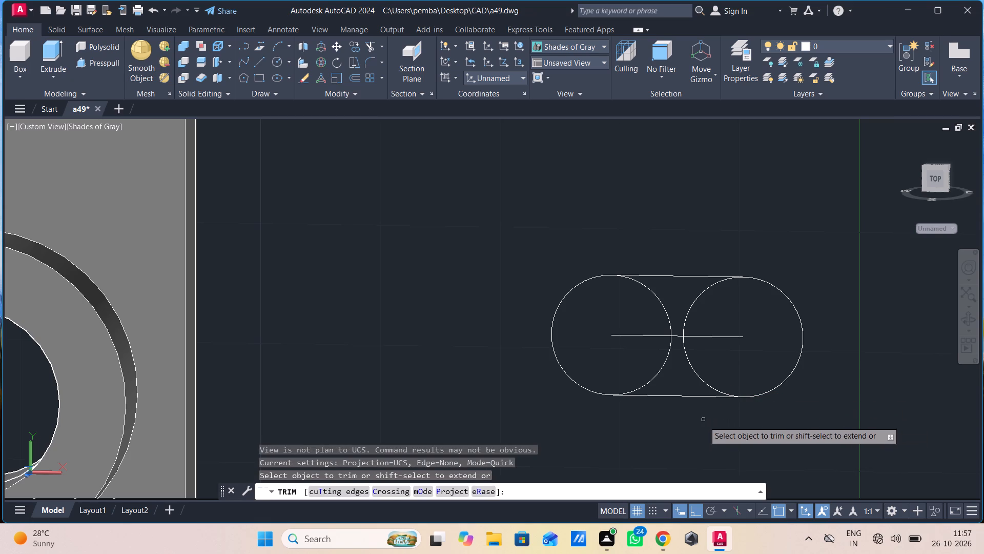
drag(735, 357, 647, 321)
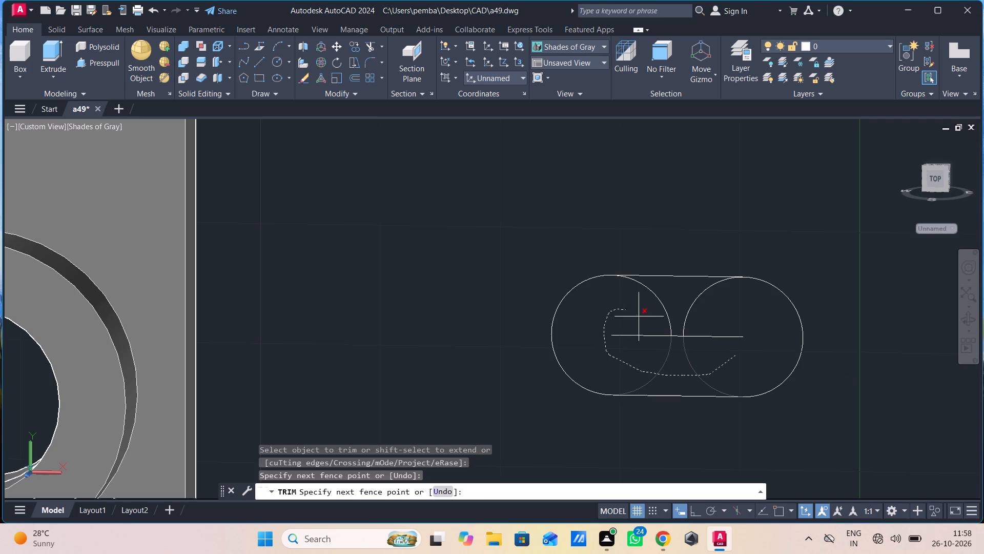
drag(647, 321, 659, 308)
drag(659, 308, 614, 309)
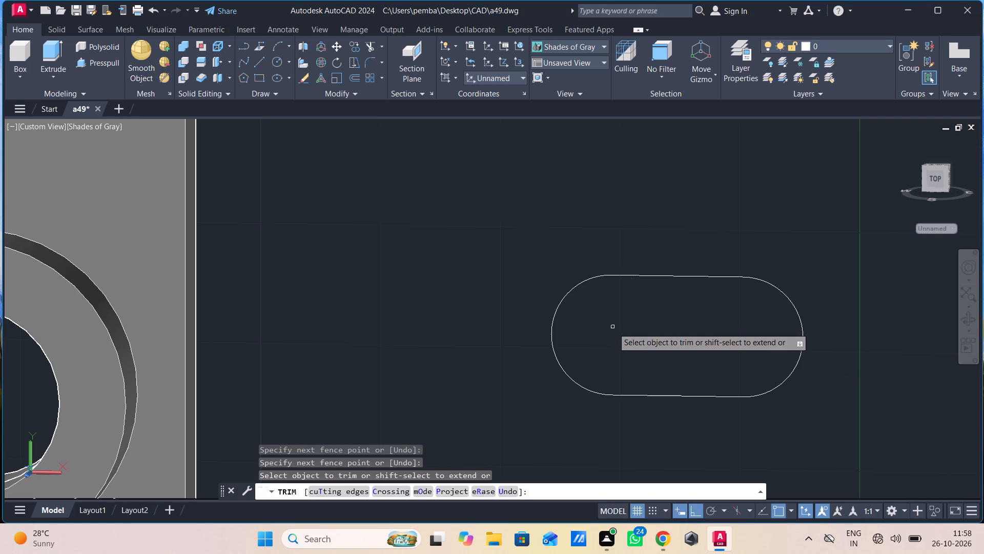
key(Escape)
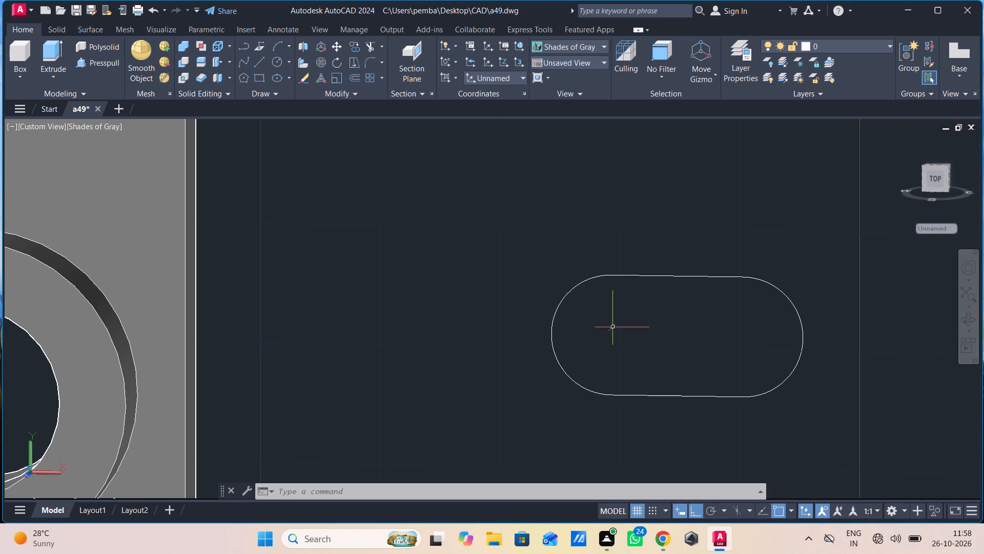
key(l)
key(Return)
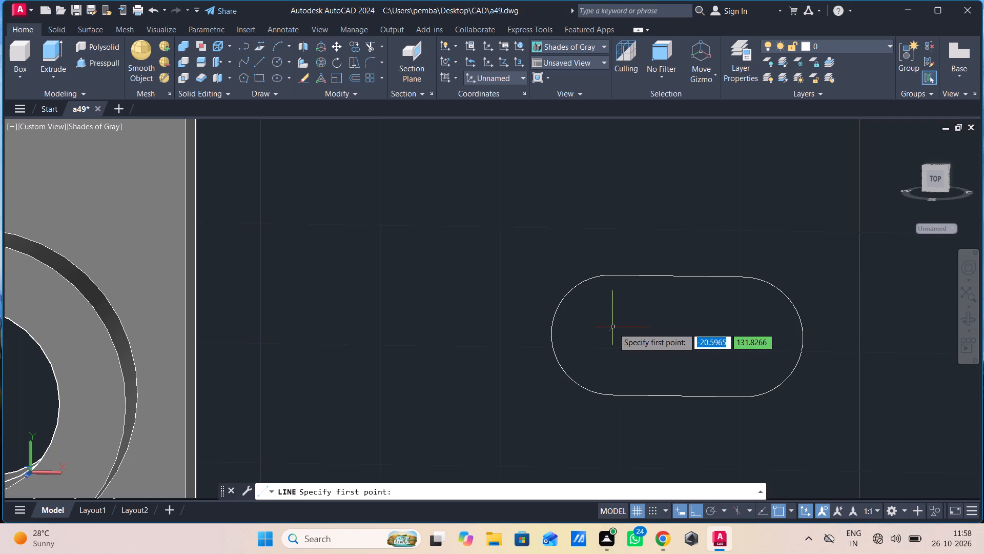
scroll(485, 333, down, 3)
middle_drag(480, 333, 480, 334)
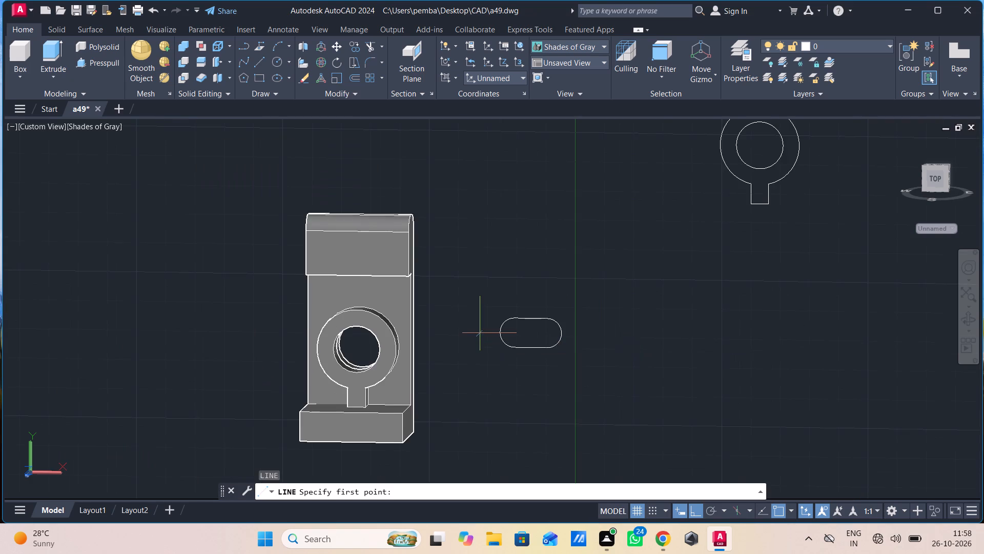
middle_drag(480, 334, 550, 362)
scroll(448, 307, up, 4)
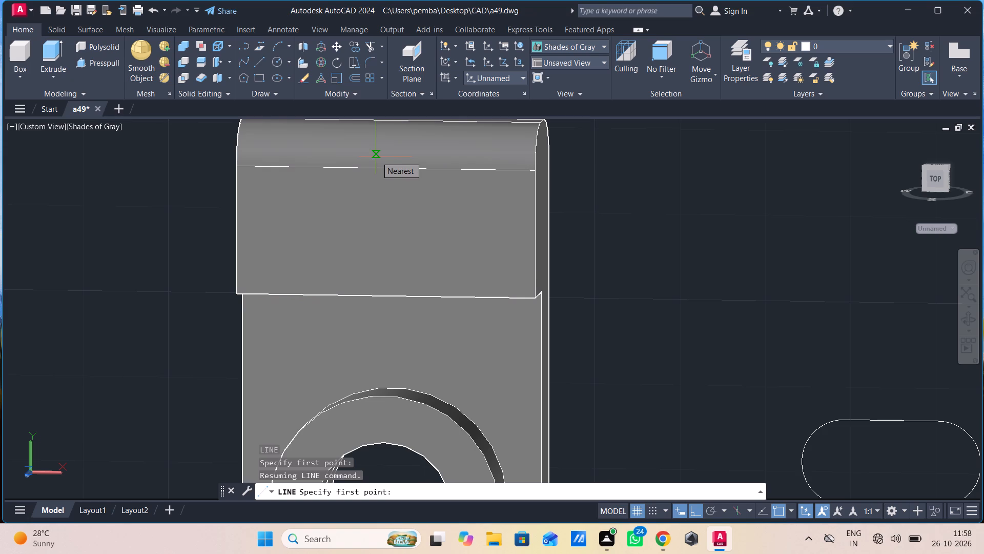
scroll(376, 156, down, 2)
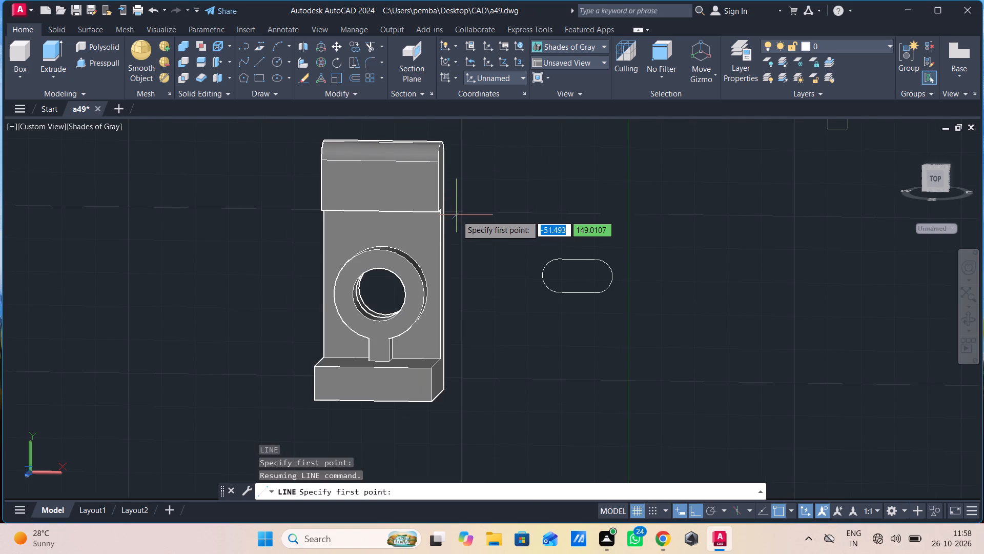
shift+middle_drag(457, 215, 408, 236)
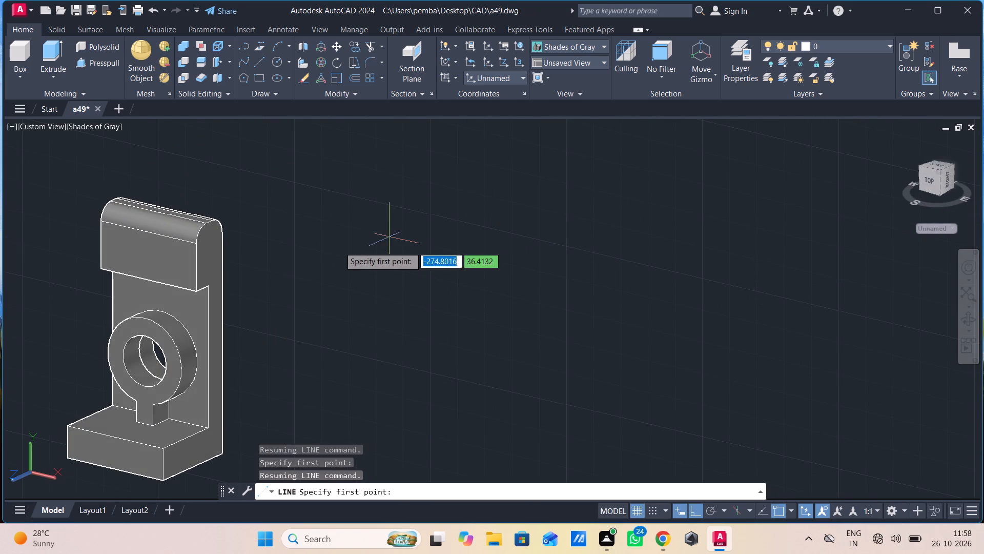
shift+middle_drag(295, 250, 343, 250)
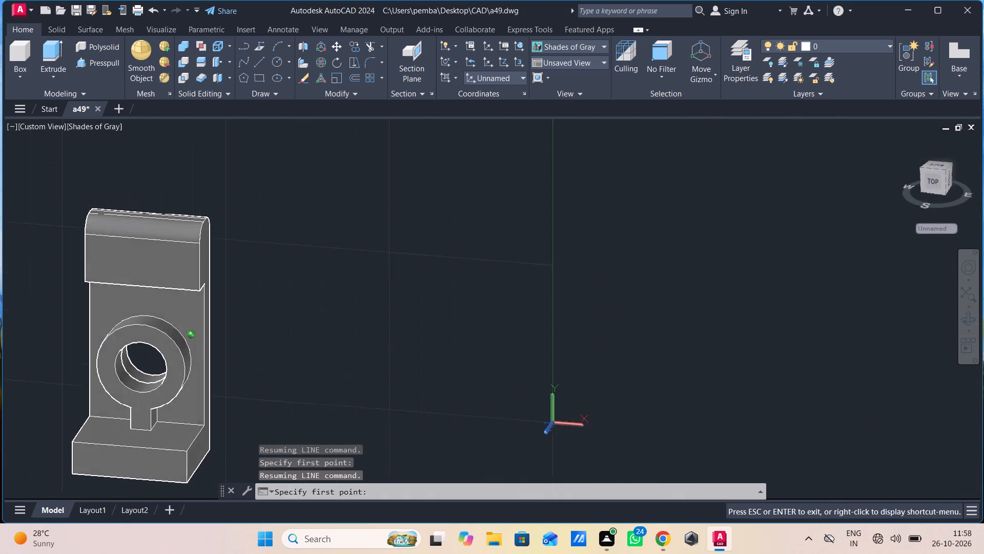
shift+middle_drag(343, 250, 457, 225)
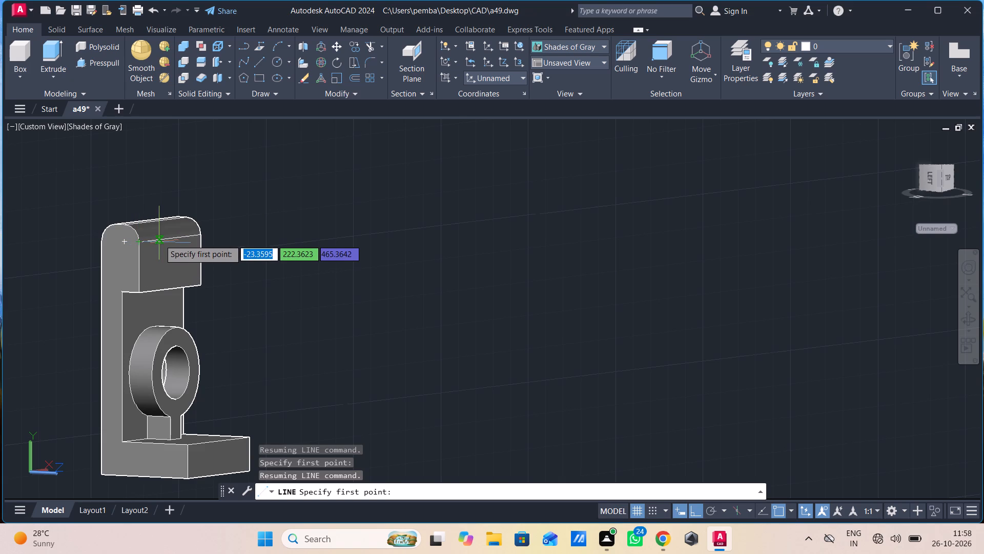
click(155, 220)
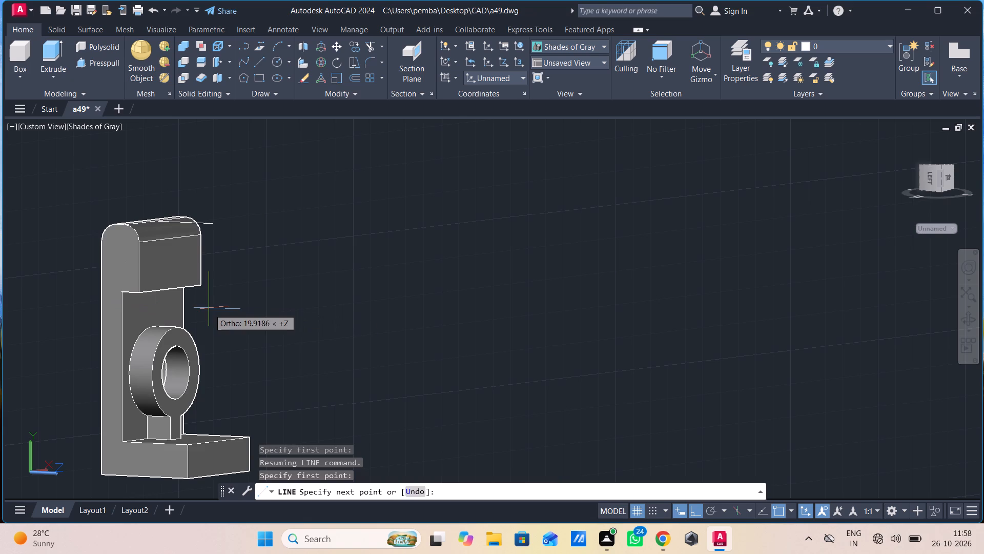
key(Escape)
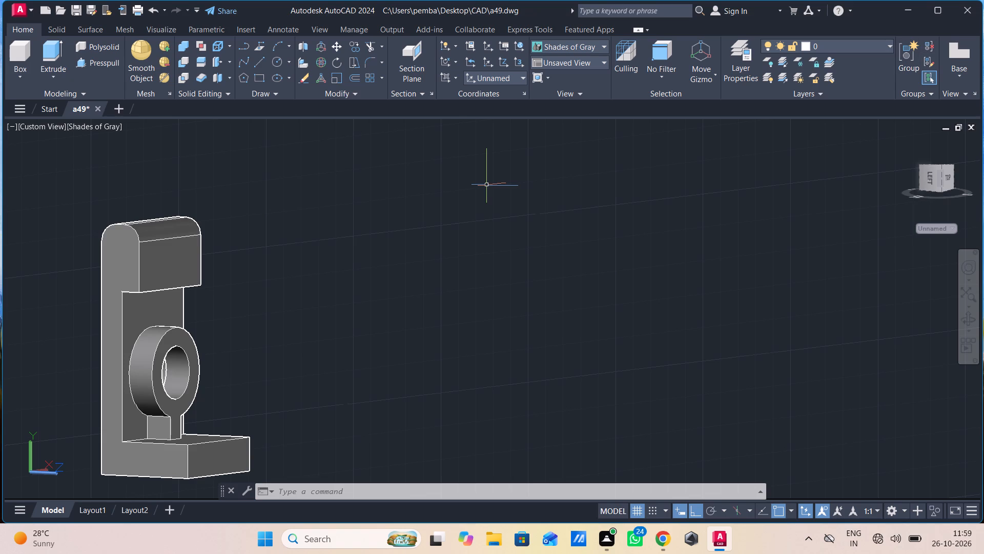
Draw a horizontal guide line across the upper block's front face, starting at the midpoint of the face's left vertical edge.
scroll(894, 163, down, 1)
scroll(840, 221, down, 1)
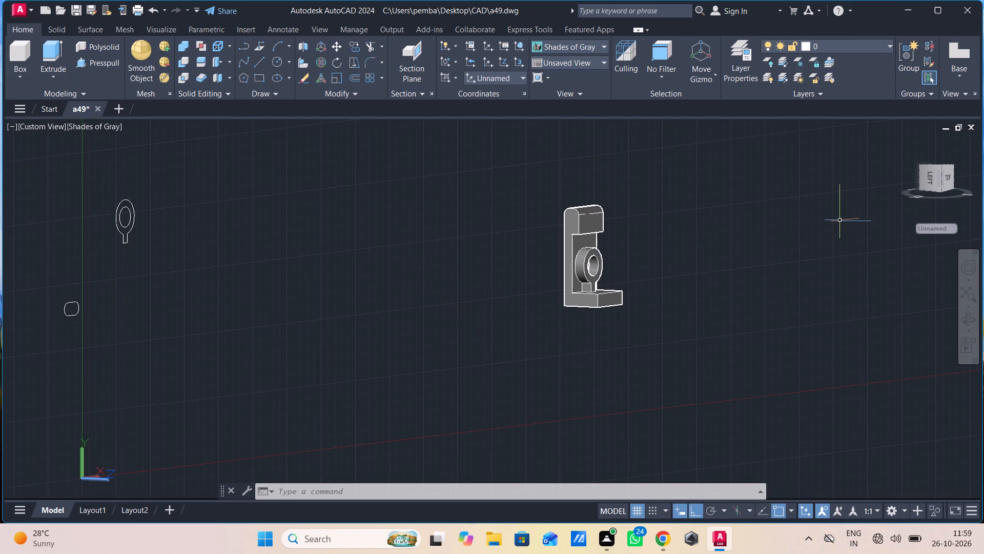
scroll(736, 236, up, 1)
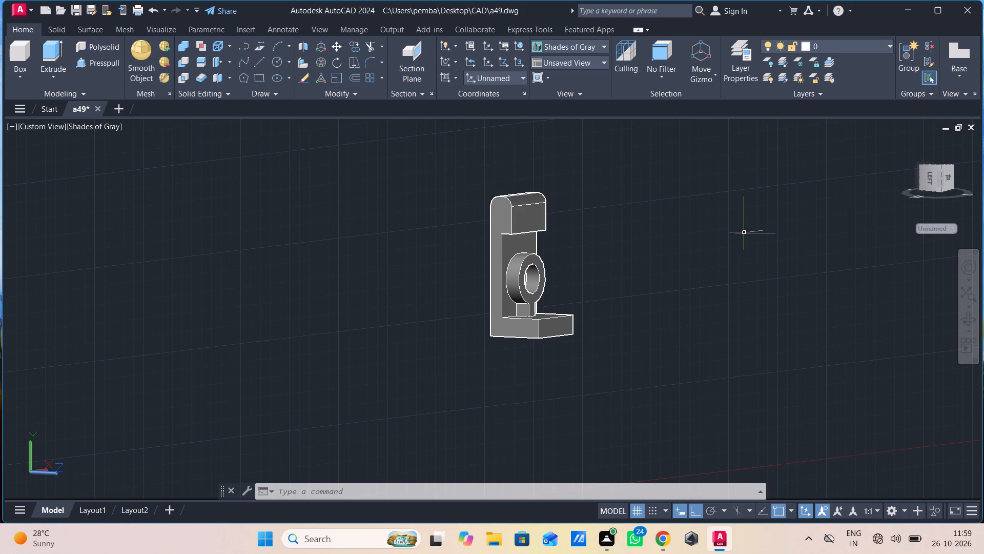
key(l)
key(Return)
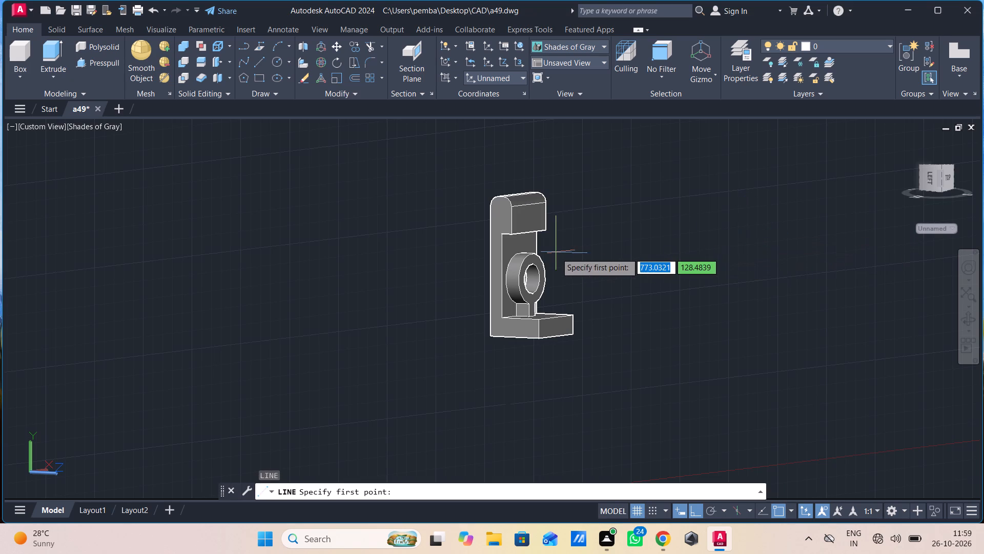
shift+middle_drag(563, 248, 530, 259)
scroll(491, 206, up, 2)
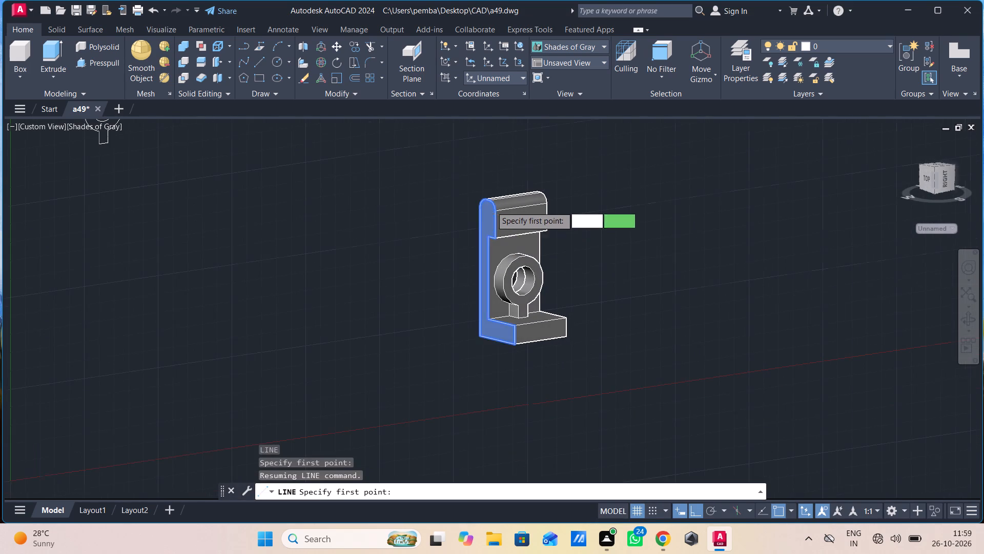
scroll(491, 206, down, 1)
scroll(491, 206, up, 4)
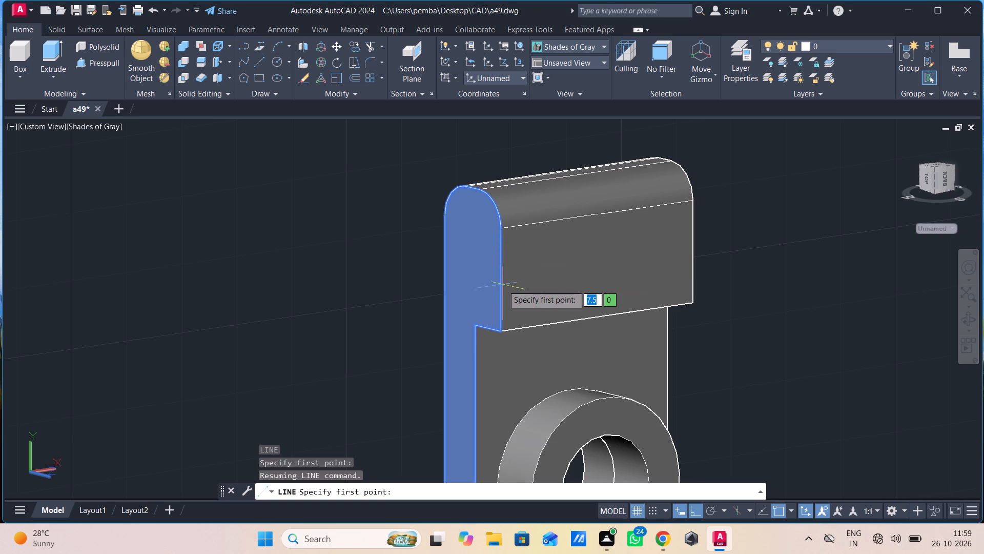
click(503, 280)
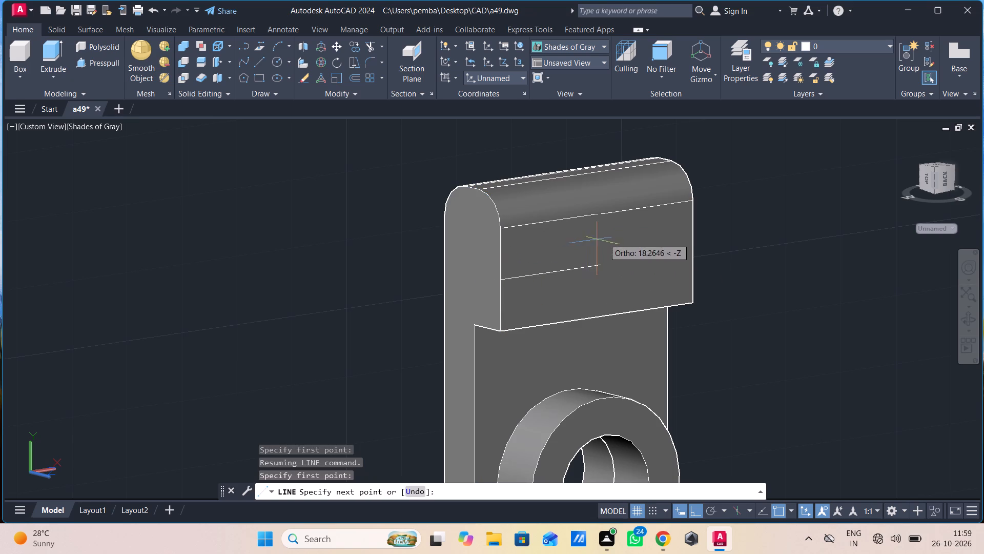
click(654, 234)
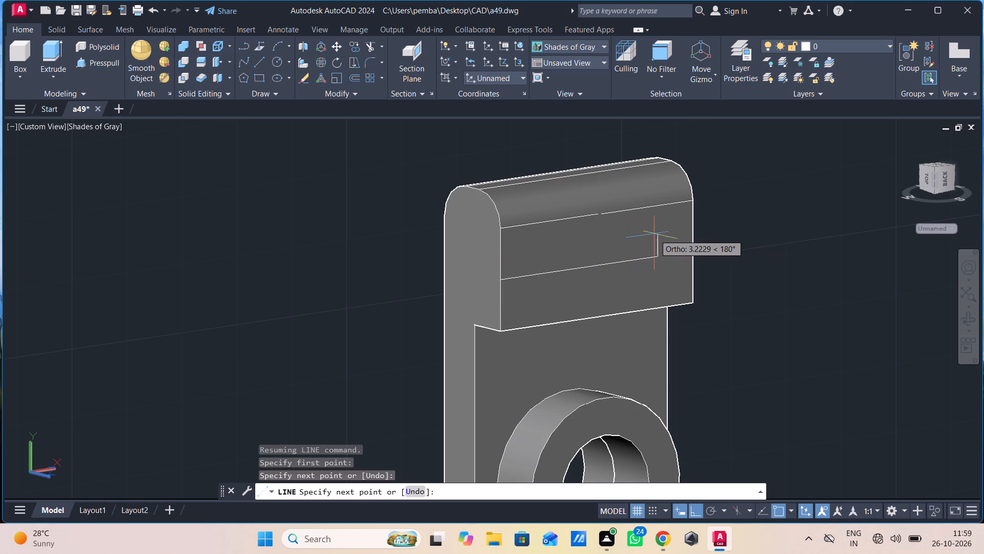
key(Escape)
Draw a vertical guide line down from the midpoint of the upper block's front face top edge, crossing the horizontal guide line.
key(l)
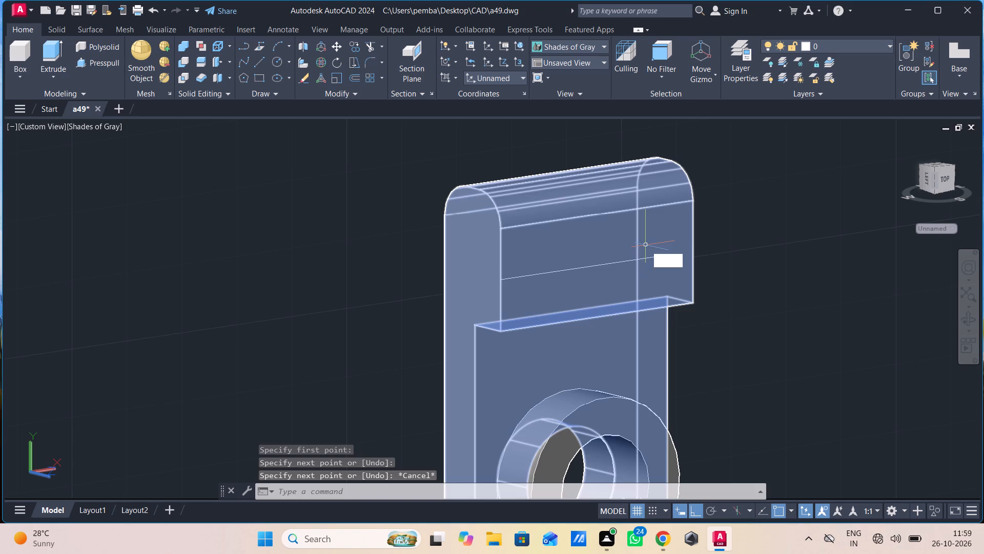
key(space)
click(597, 218)
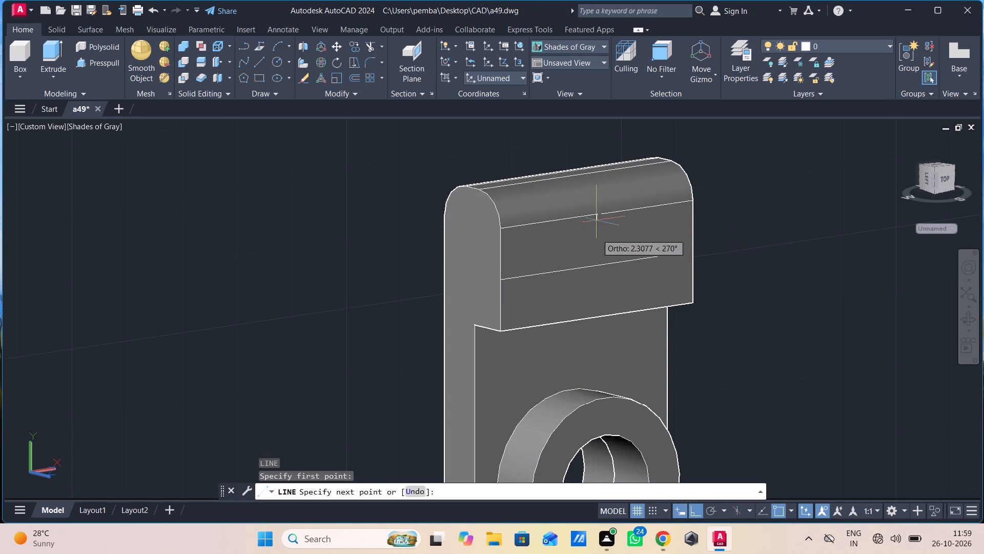
click(603, 286)
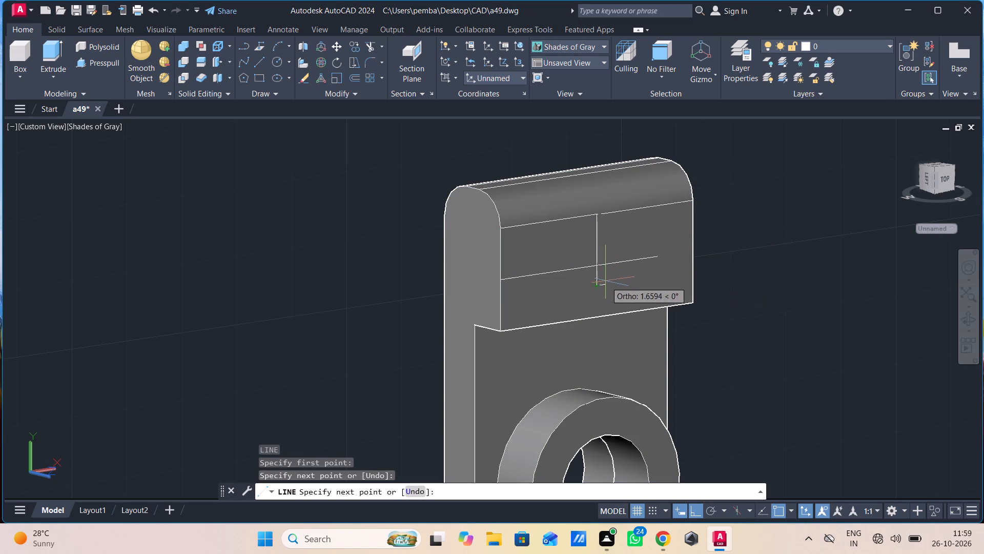
key(Escape)
Move the slot outline, with Ortho off, from its bottom line's midpoint to the intersection of the guide lines on the upper block.
scroll(590, 290, down, 2)
scroll(183, 274, down, 1)
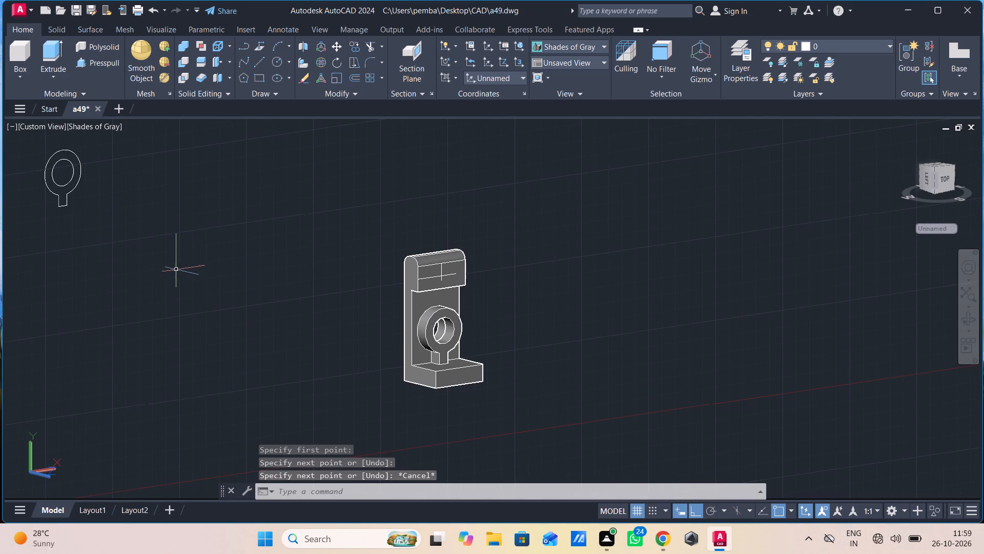
scroll(146, 259, down, 1)
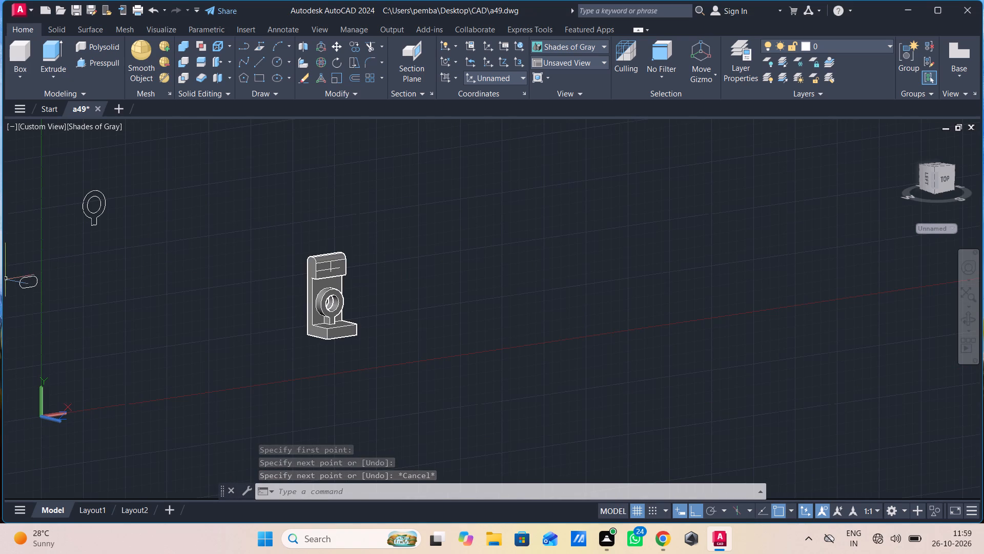
click(45, 268)
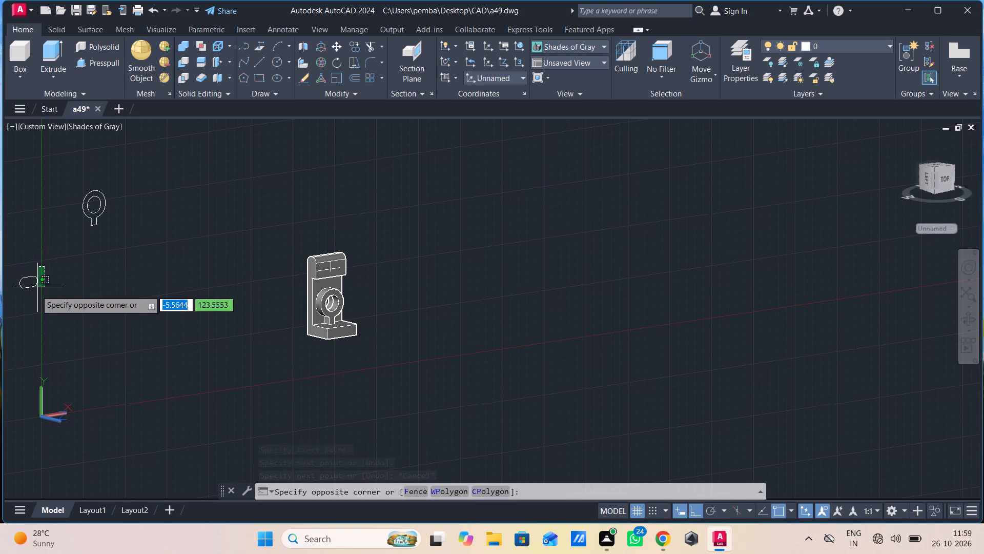
click(21, 300)
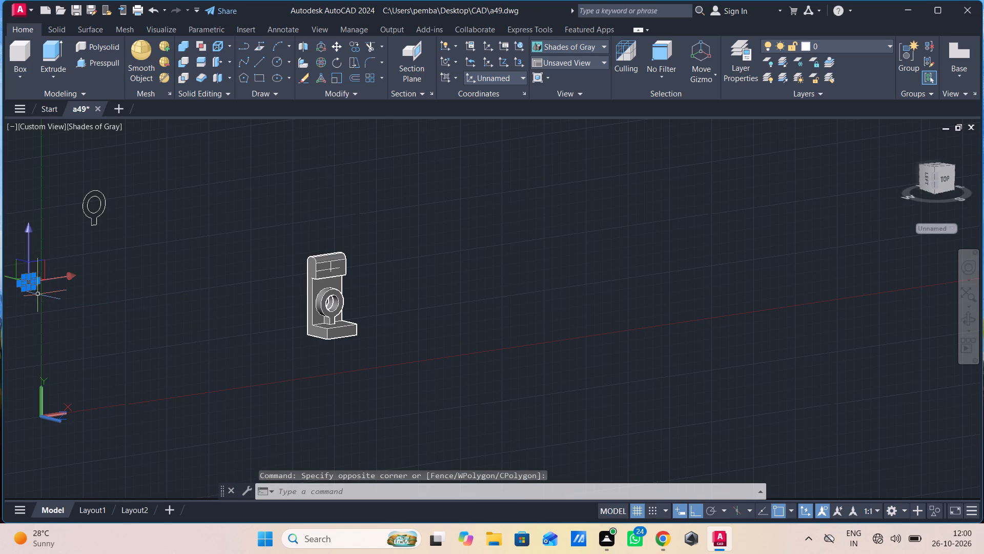
text(m)
key(space)
scroll(31, 283, up, 3)
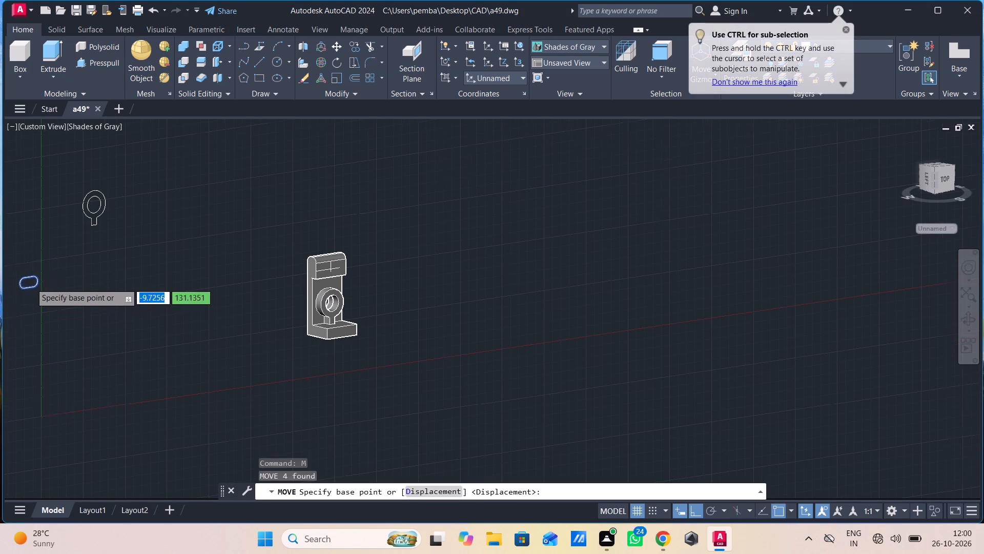
scroll(34, 276, up, 1)
middle_drag(65, 289, 102, 278)
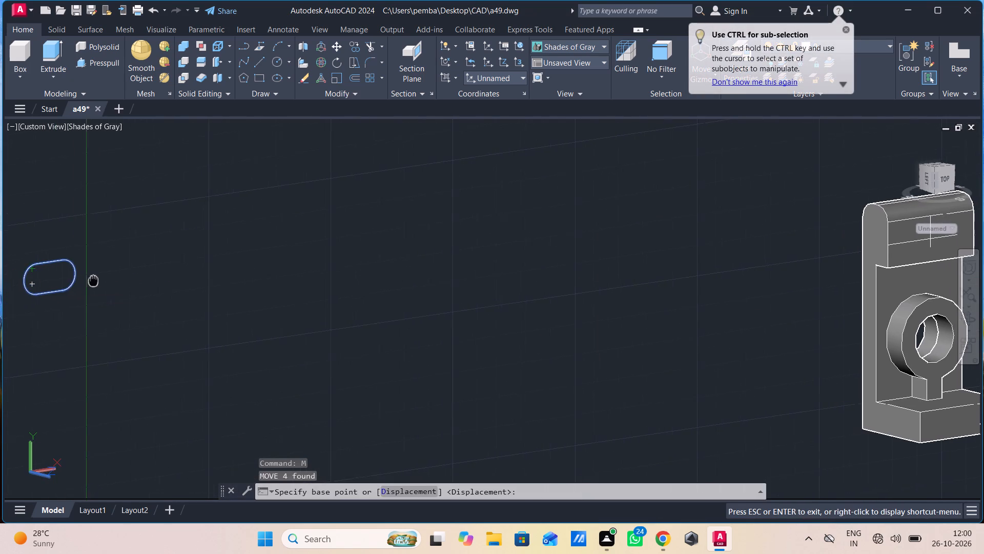
middle_drag(102, 278, 106, 277)
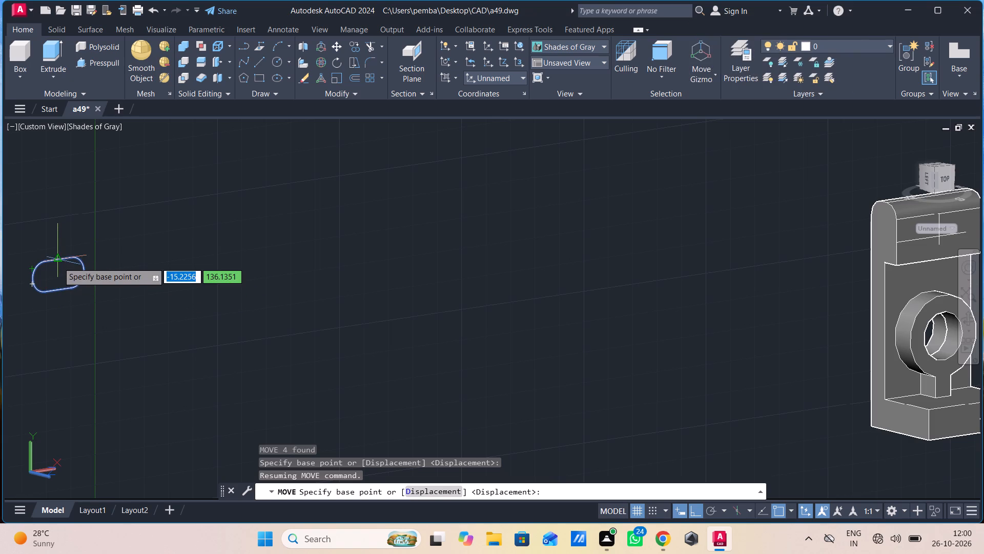
click(58, 288)
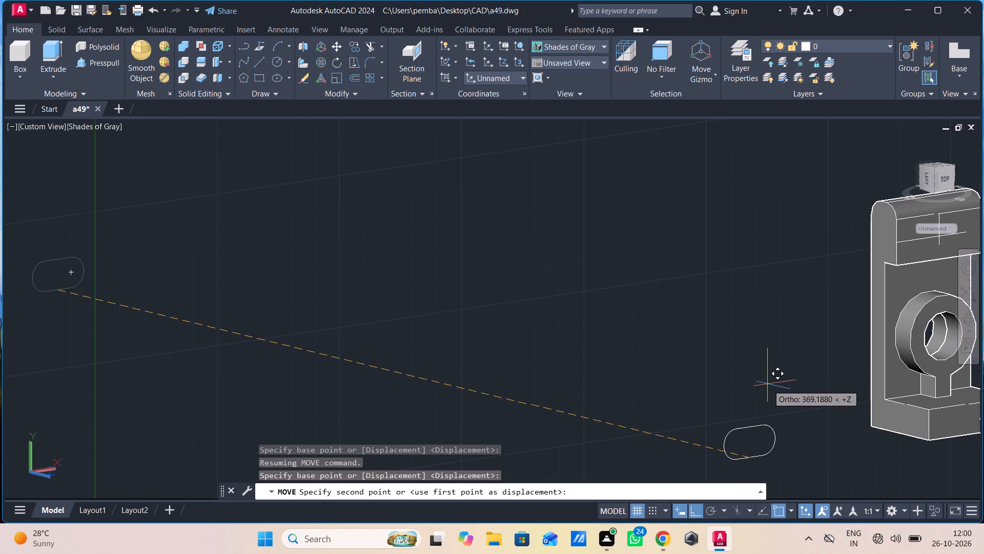
key(F8)
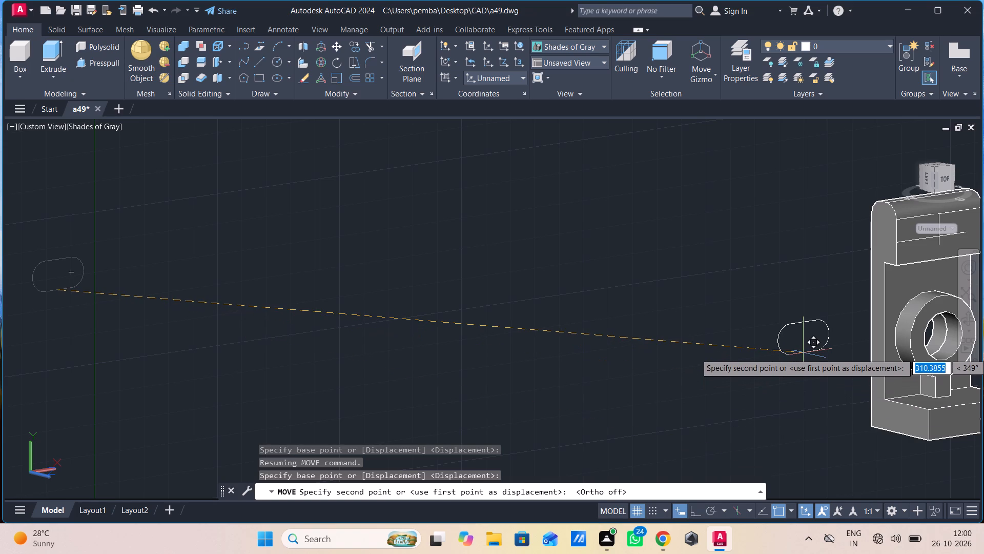
shift+middle_drag(804, 353, 759, 334)
shift+middle_click(781, 331)
middle_drag(772, 334, 709, 345)
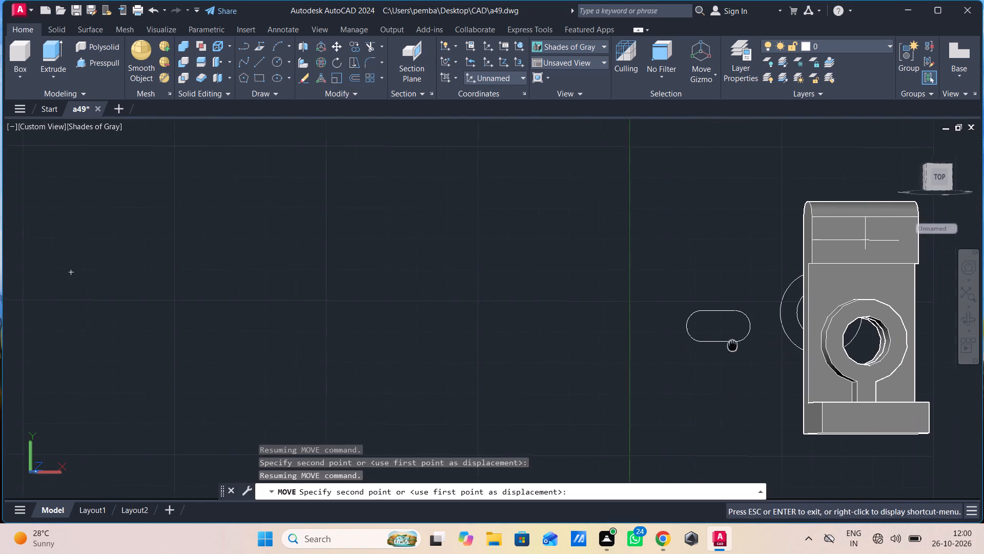
middle_drag(709, 345, 380, 357)
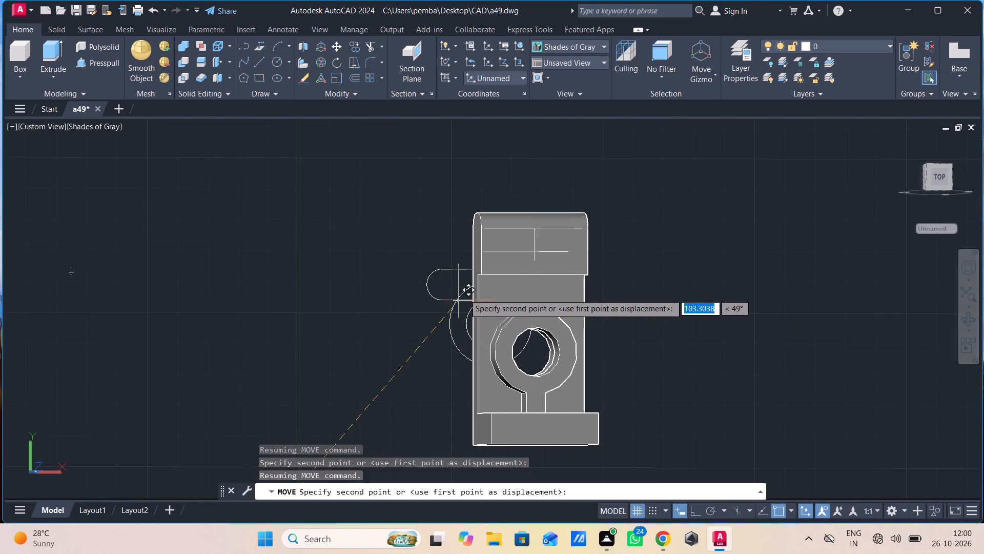
scroll(550, 254, up, 3)
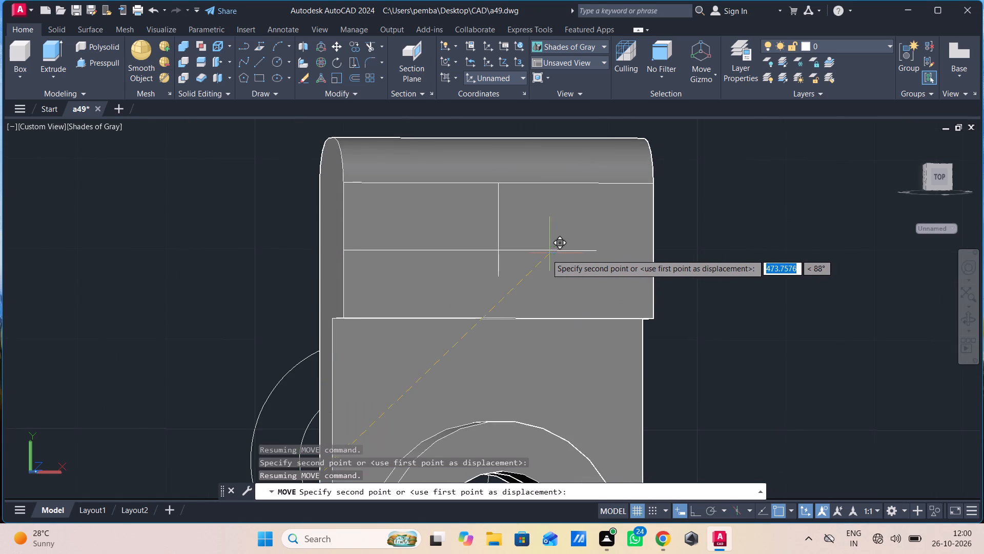
scroll(546, 254, up, 3)
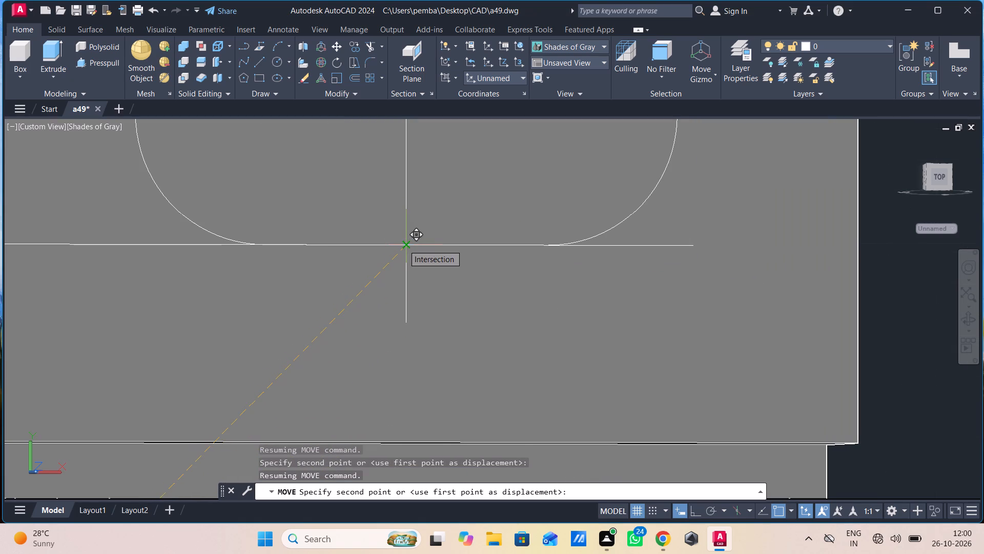
click(403, 245)
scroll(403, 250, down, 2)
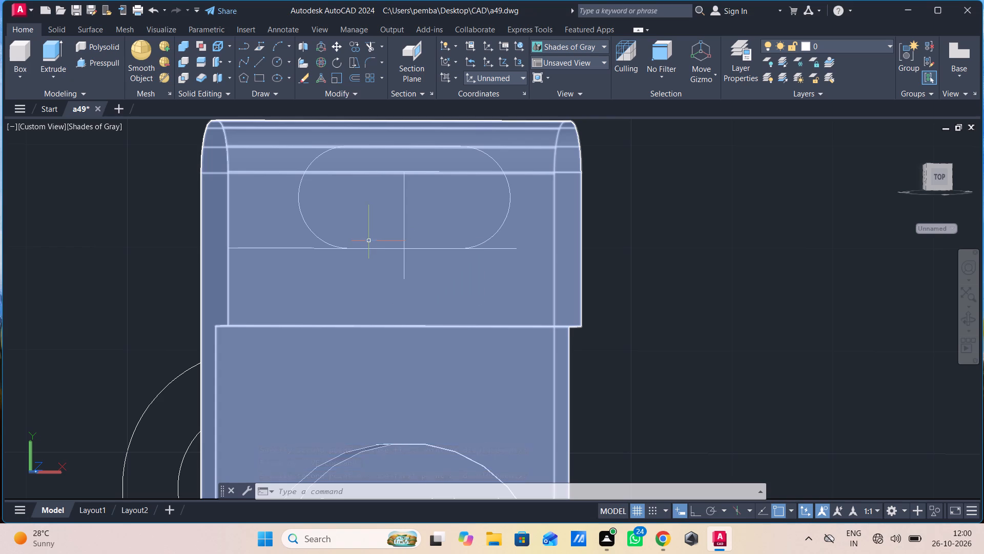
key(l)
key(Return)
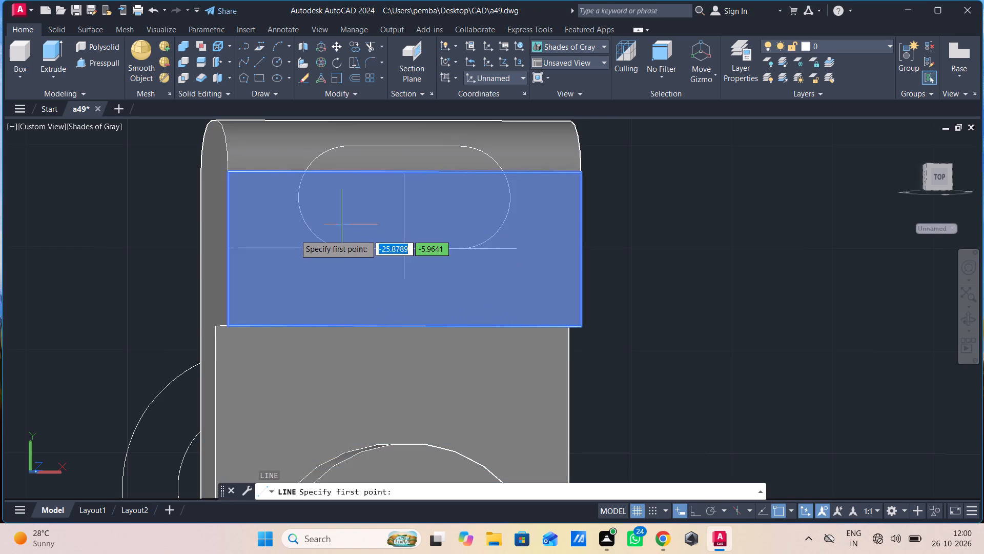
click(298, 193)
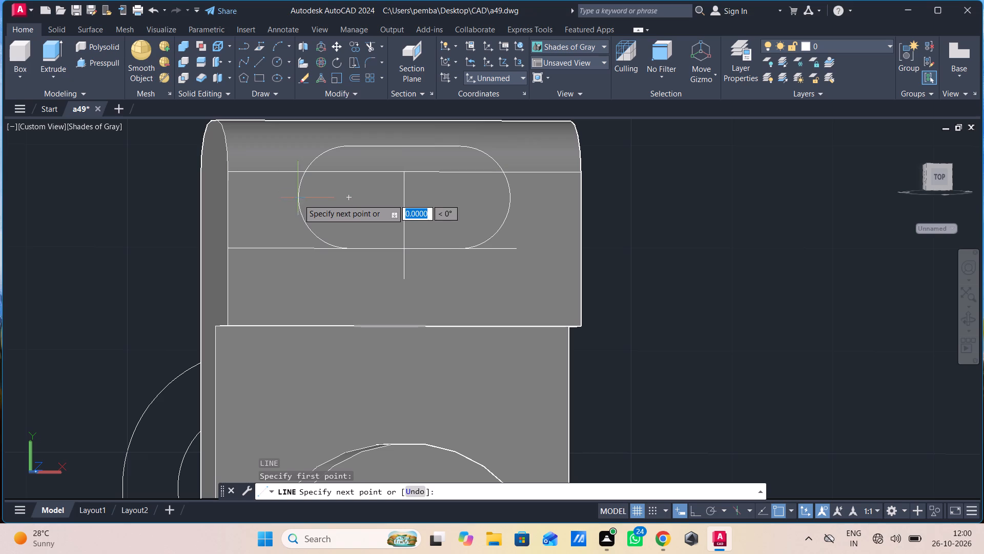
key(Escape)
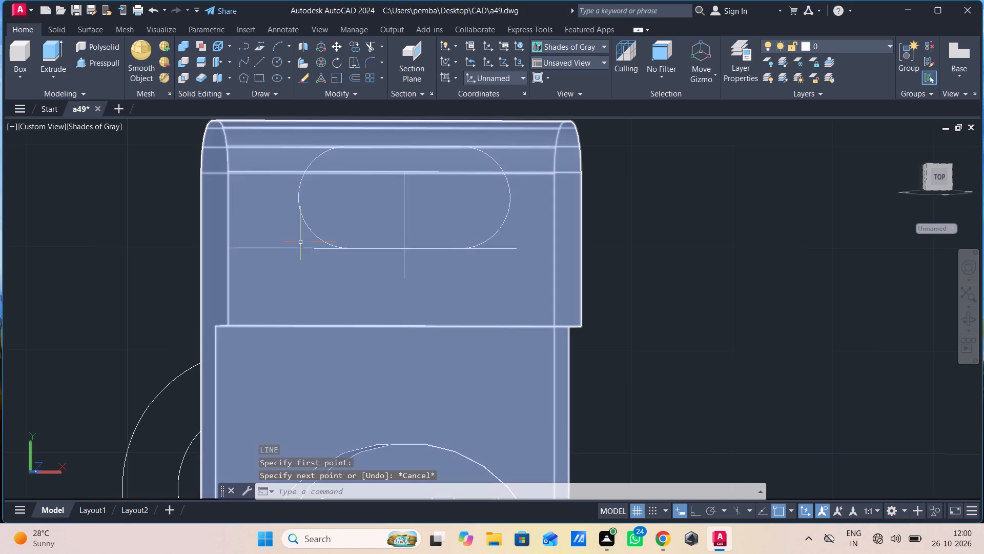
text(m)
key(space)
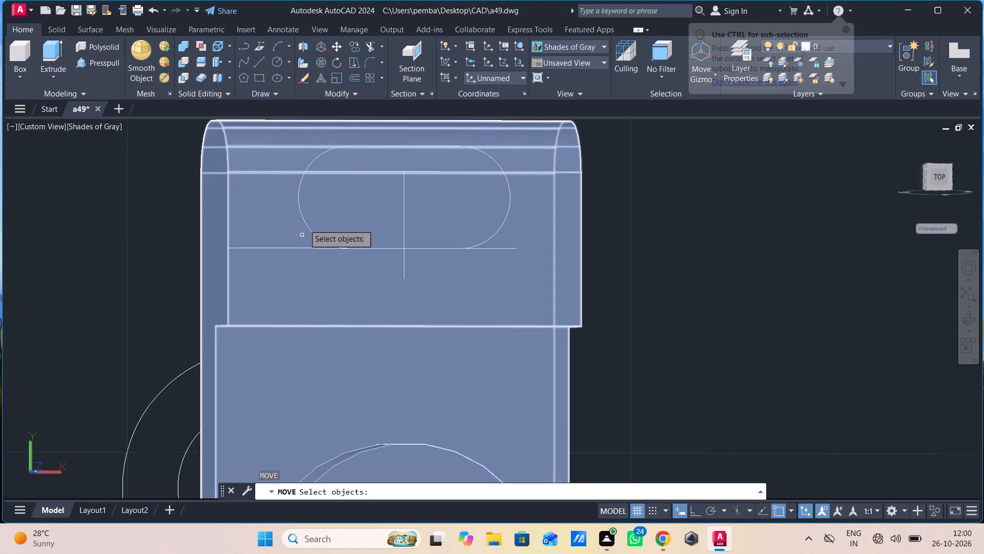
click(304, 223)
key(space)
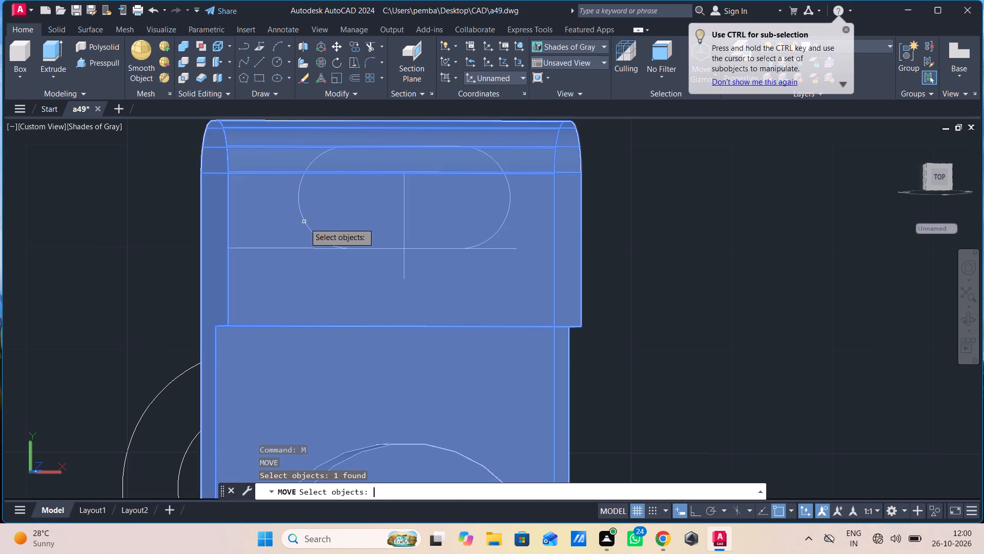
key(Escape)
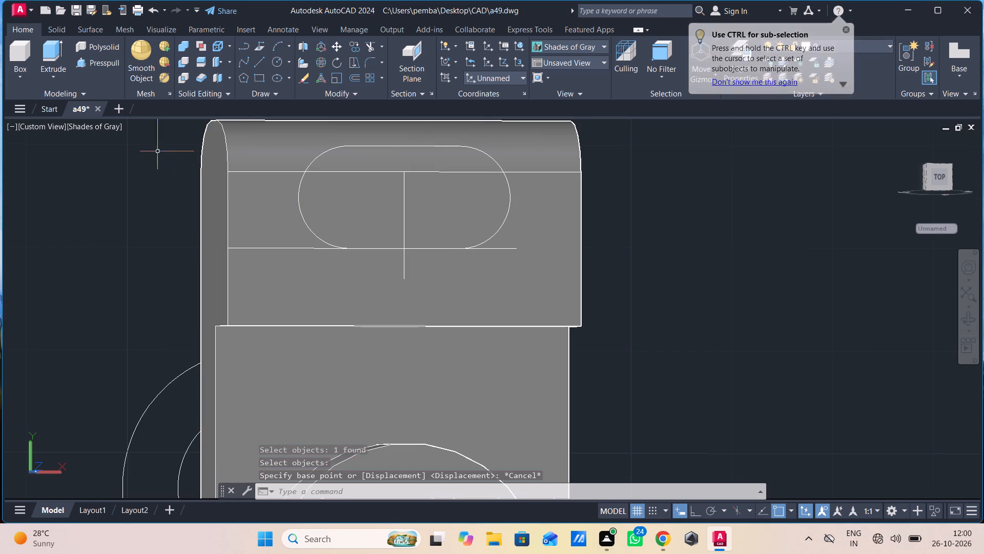
Switch the viewport's visual style from Shades of Gray to 2D Wireframe.
click(110, 125)
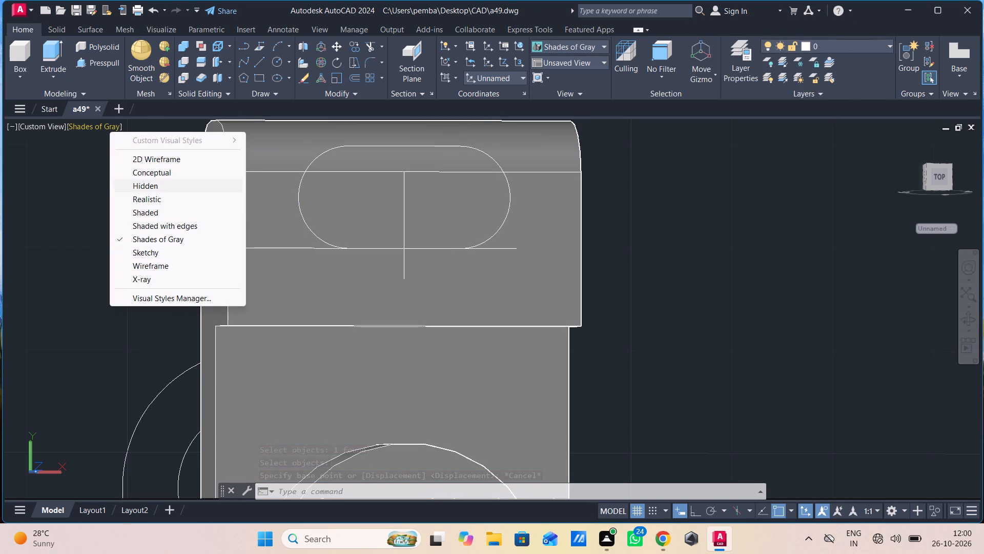
click(143, 161)
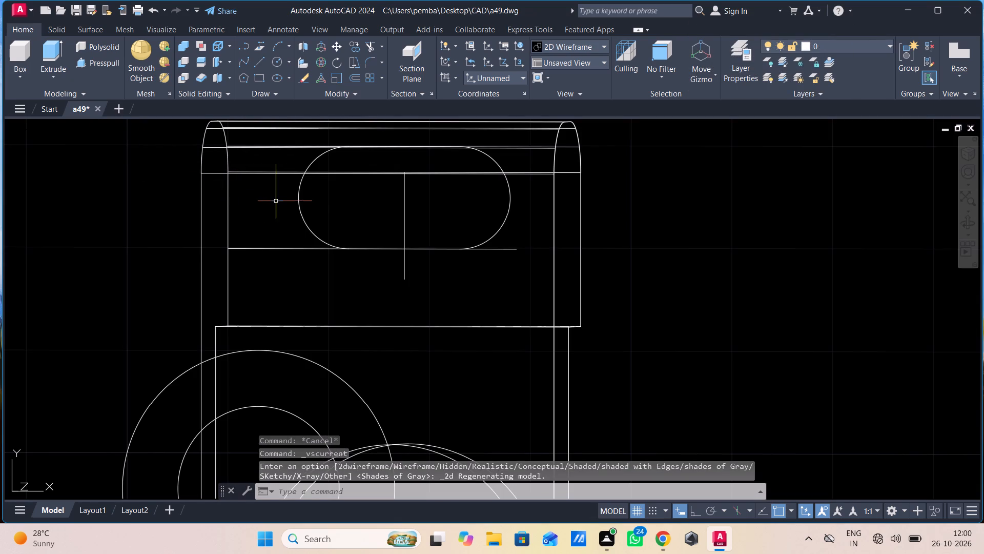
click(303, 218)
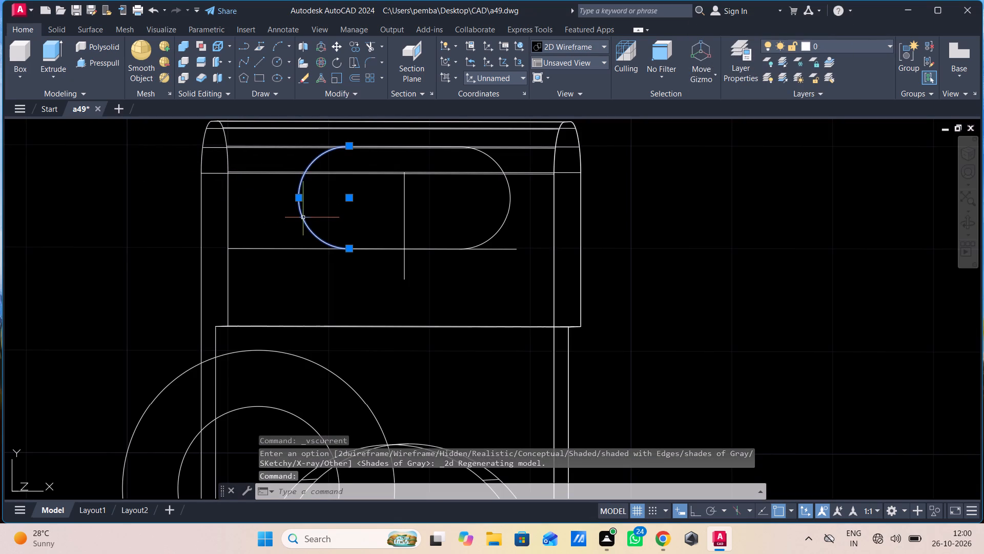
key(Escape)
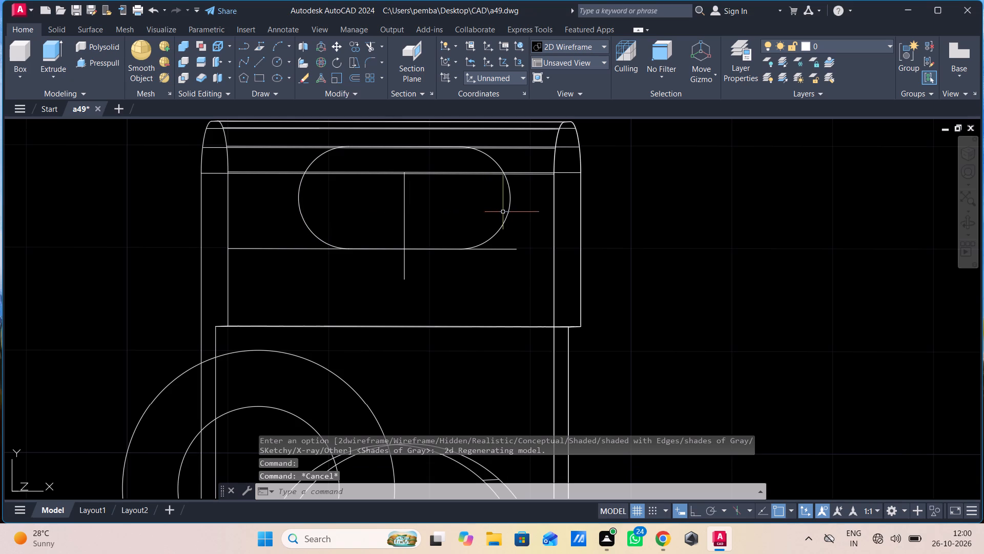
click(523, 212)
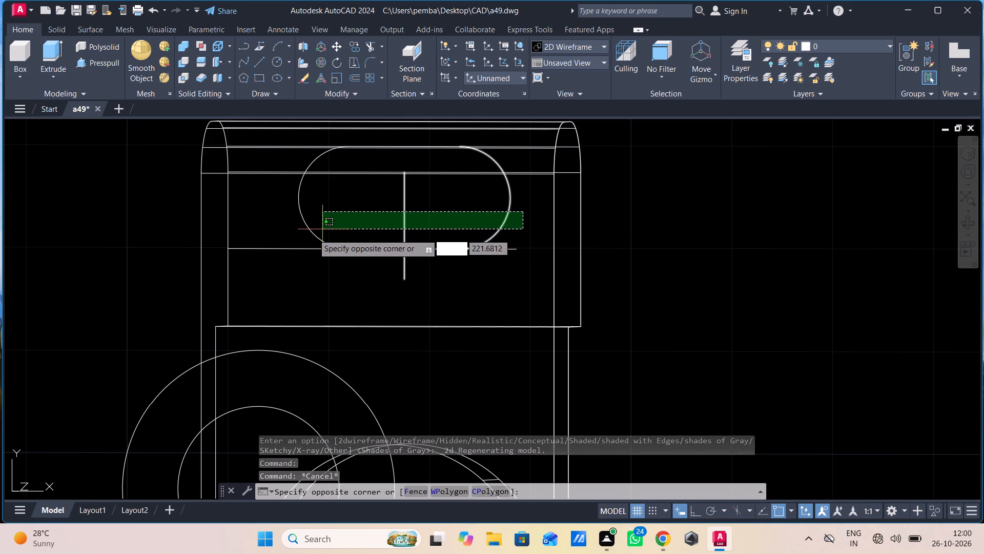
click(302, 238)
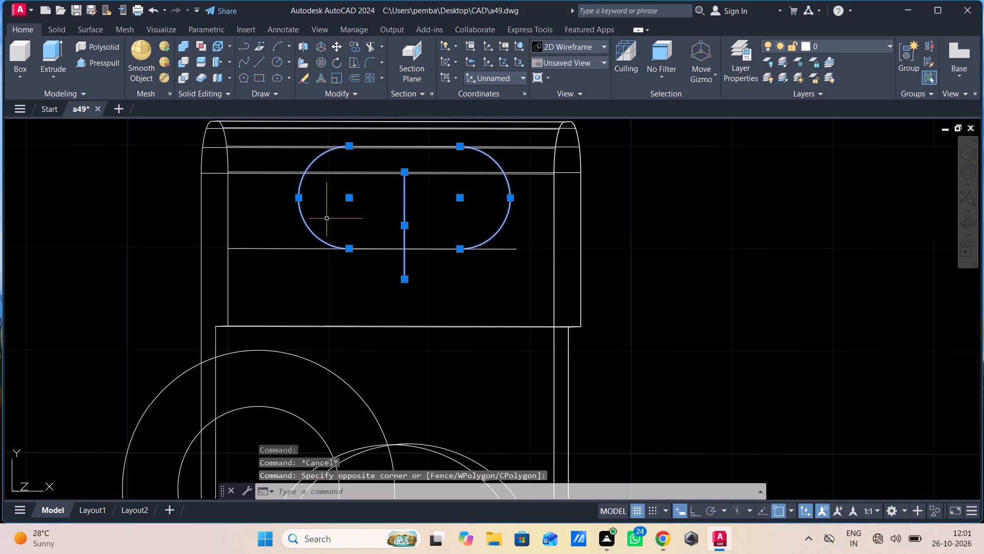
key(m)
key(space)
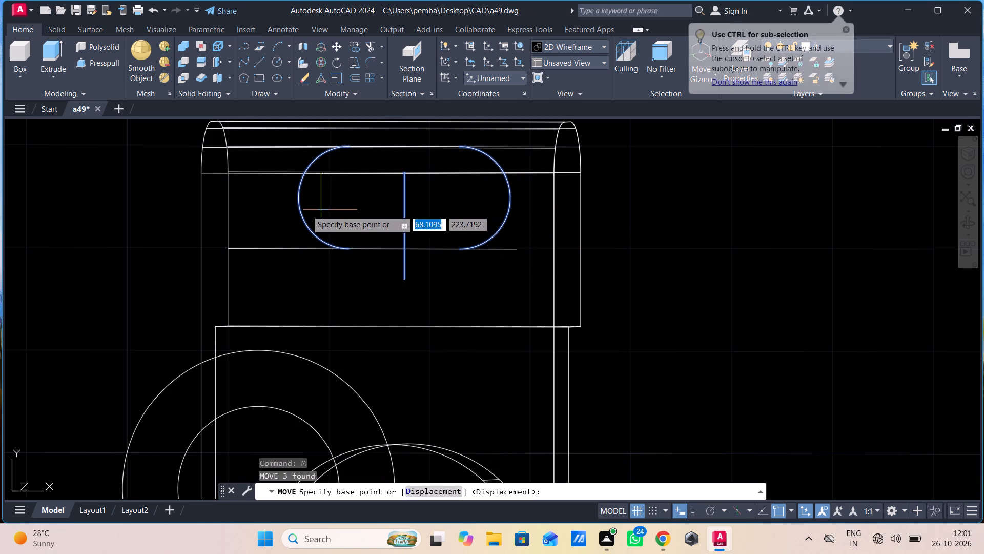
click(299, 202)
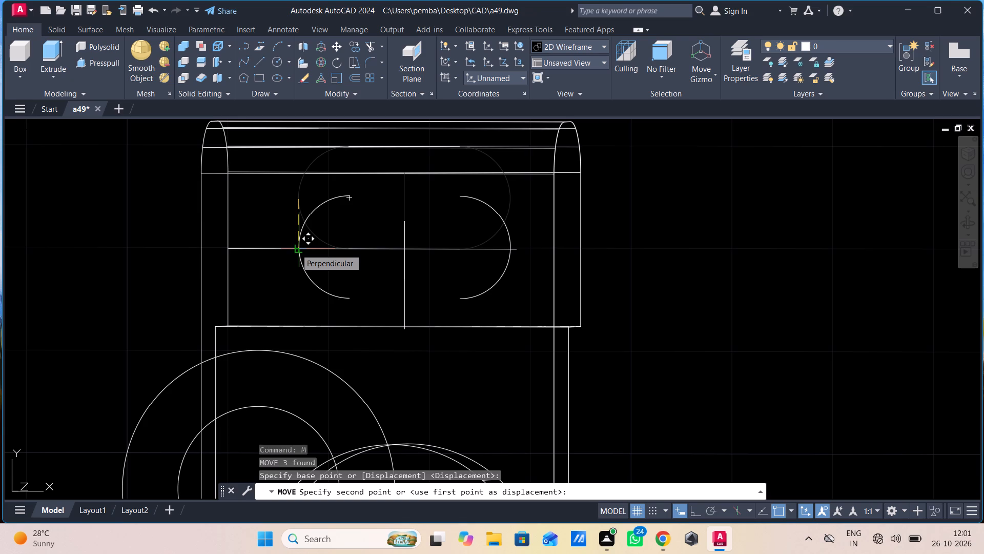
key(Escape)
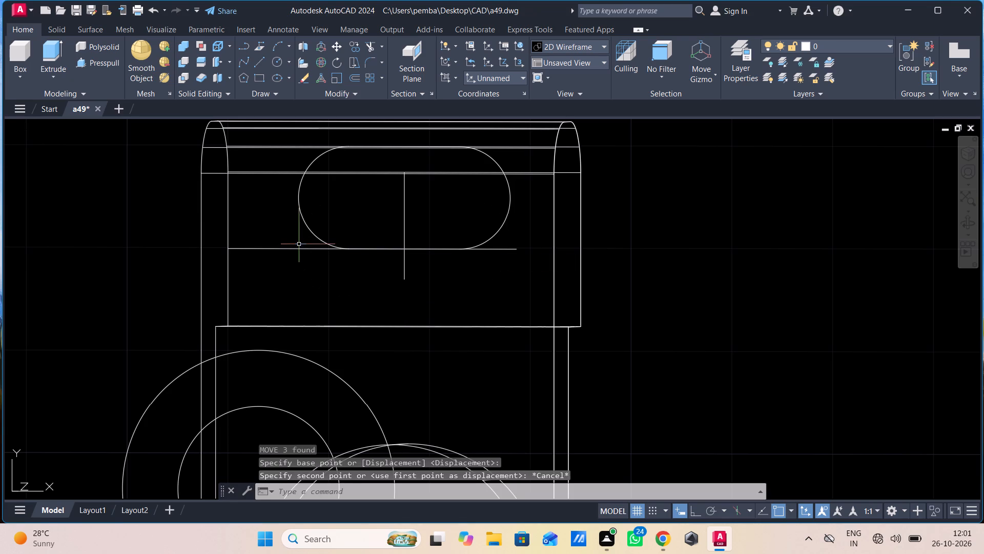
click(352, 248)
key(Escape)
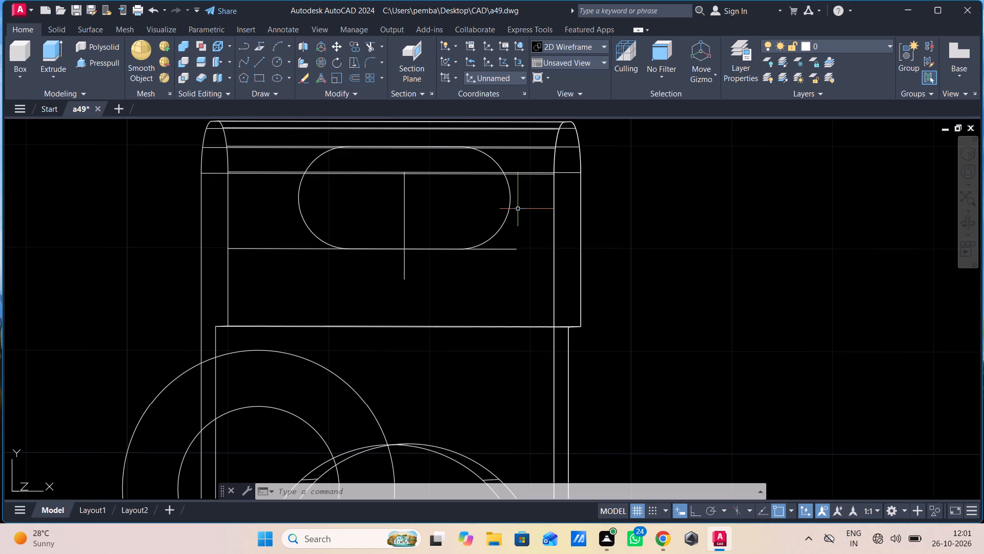
Move both slot arcs, the slot's top line and the vertical guide straight down, with Ortho on, from the left arc's midpoint onto the horizontal guide.
drag(518, 209, 493, 218)
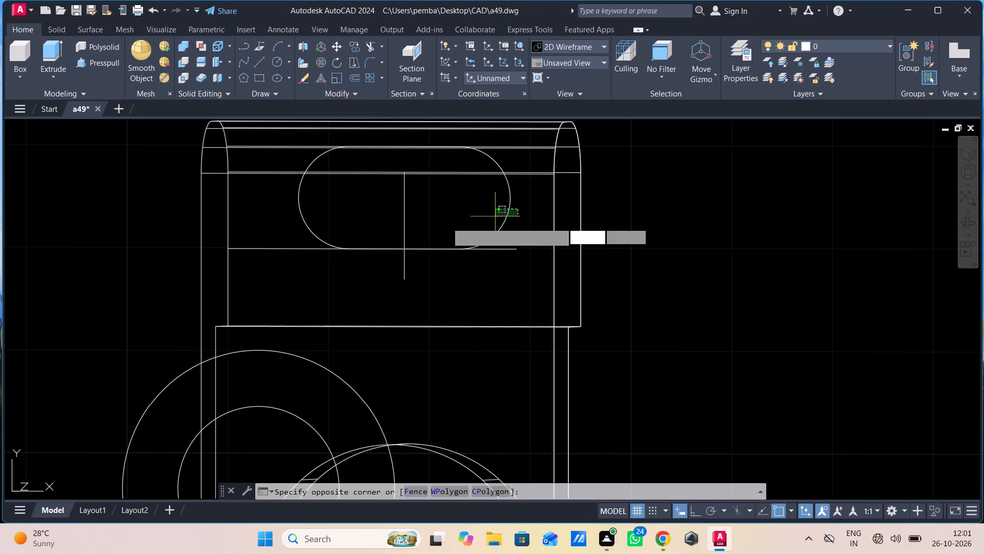
click(263, 241)
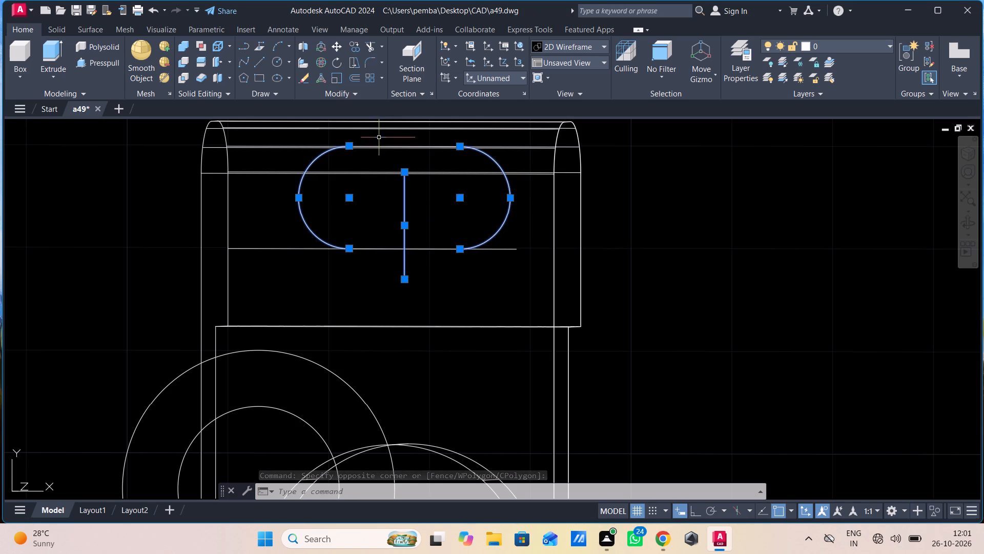
scroll(381, 147, up, 3)
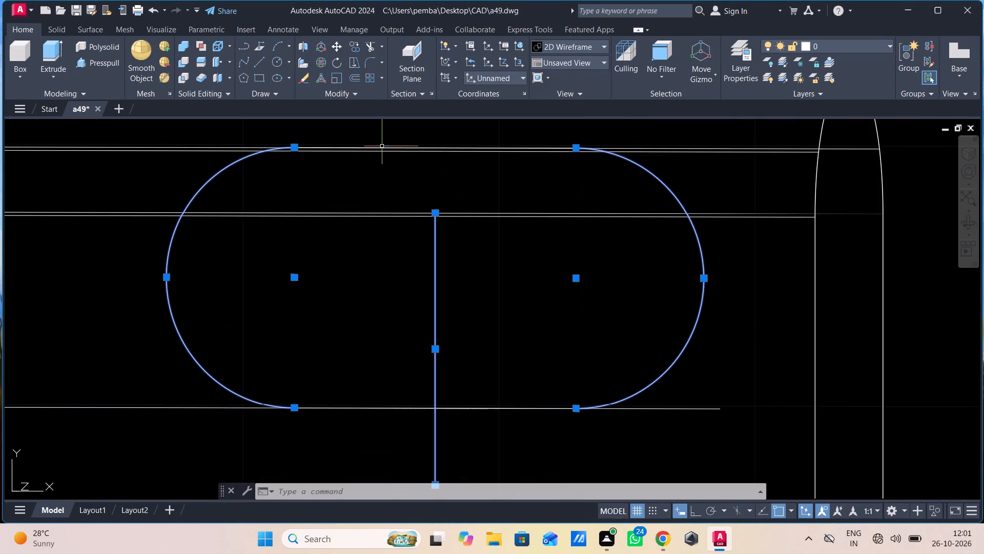
click(371, 148)
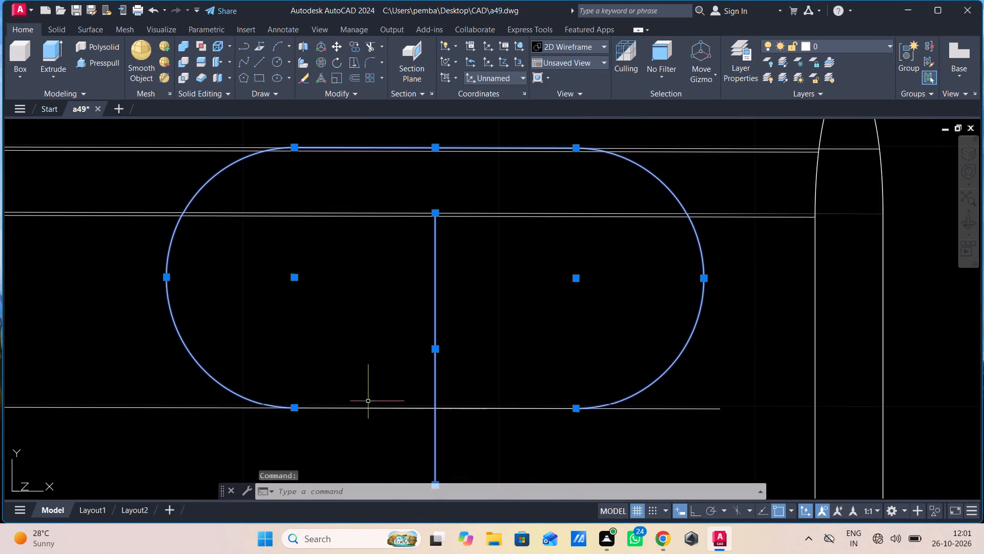
scroll(357, 425, up, 6)
scroll(372, 385, down, 3)
scroll(377, 344, down, 1)
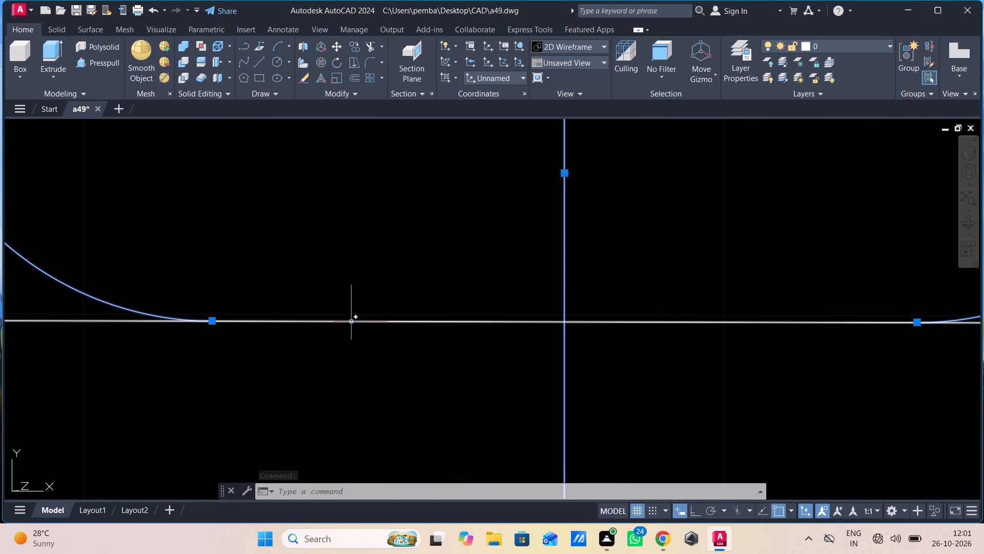
scroll(351, 325, down, 3)
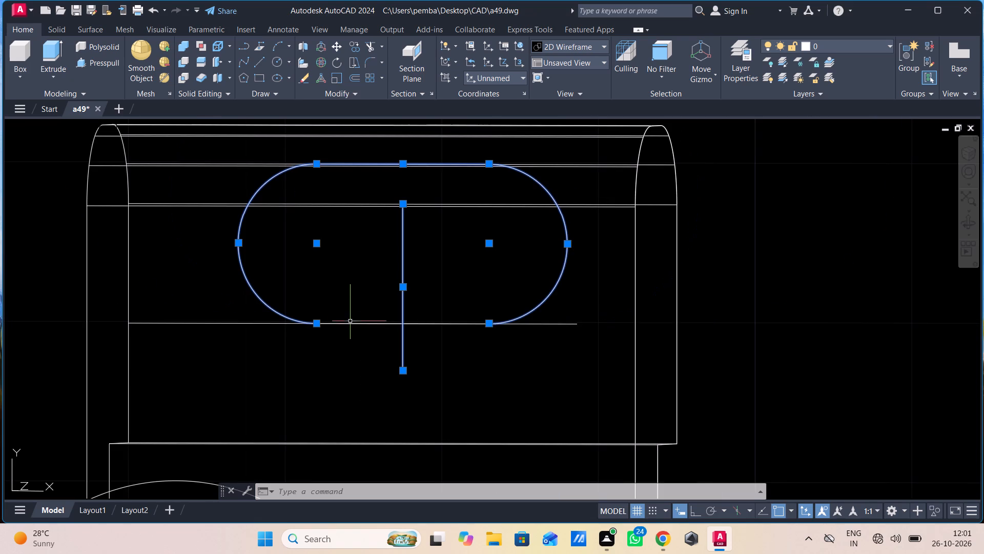
text(m)
key(space)
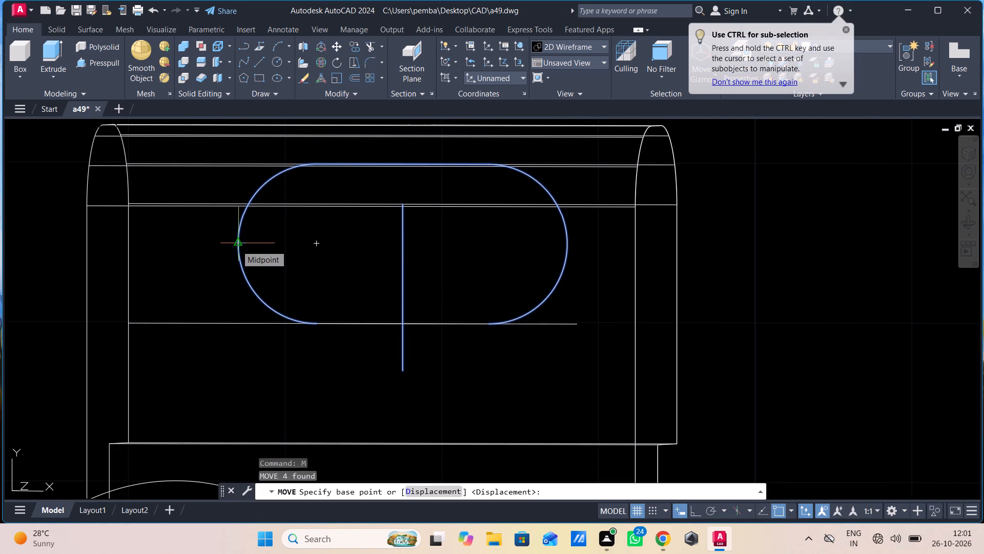
click(236, 245)
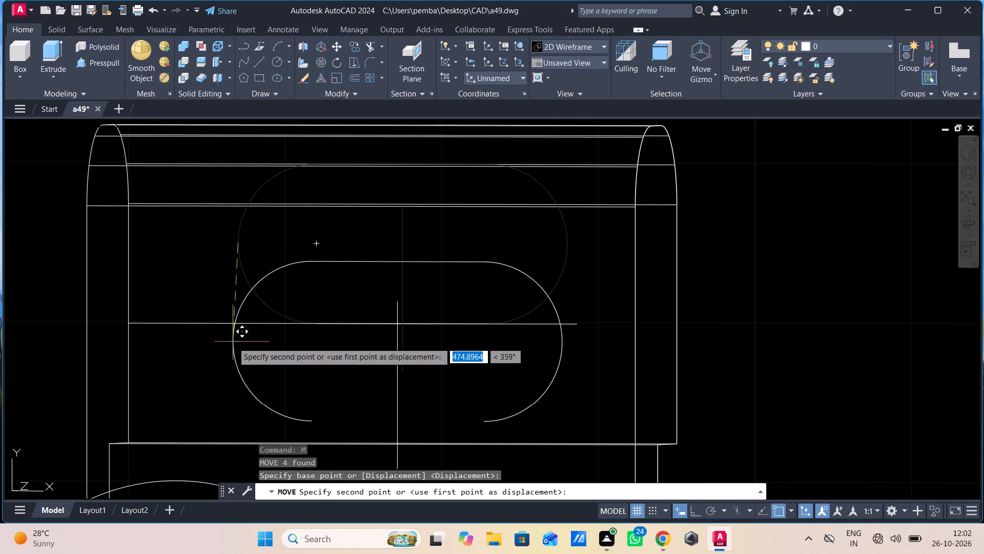
key(F8)
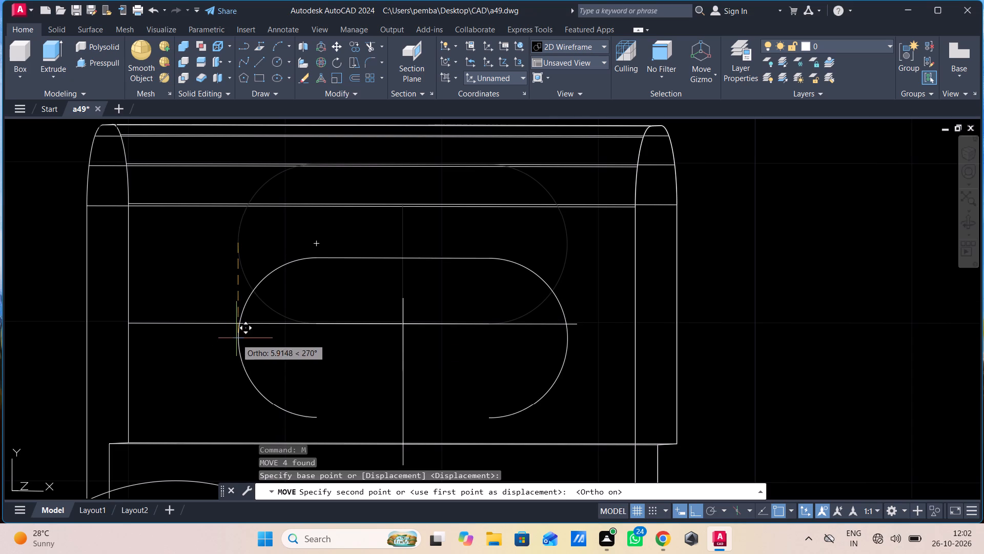
click(238, 328)
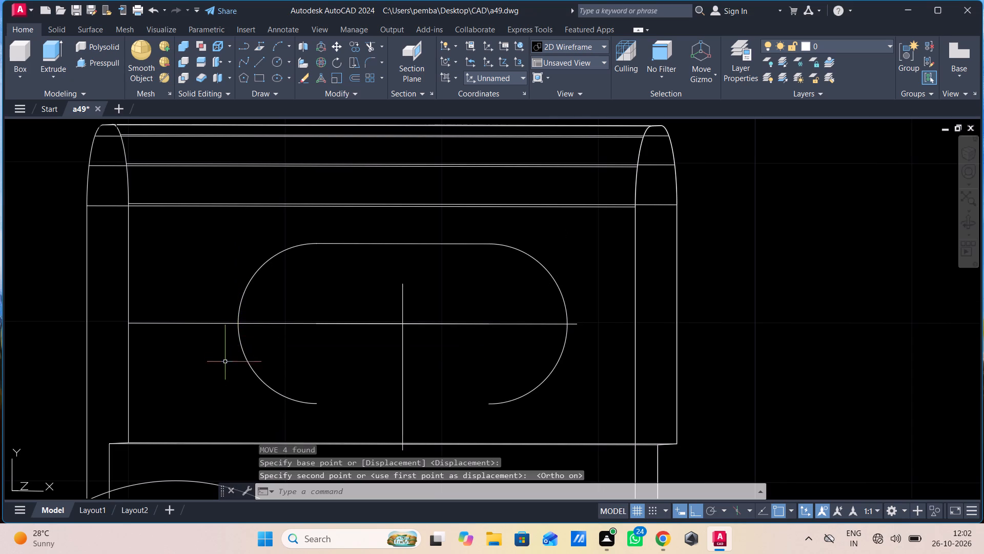
key(Escape)
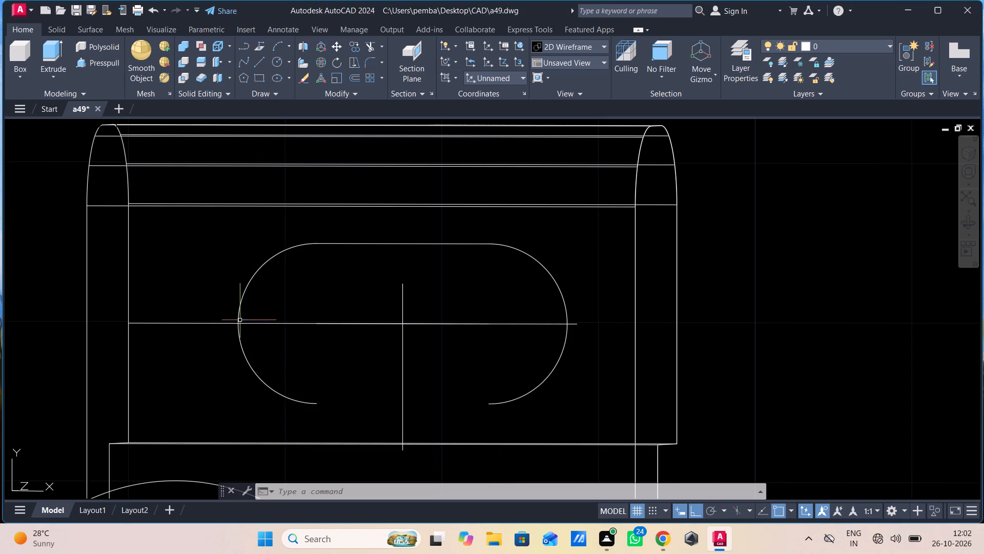
Draw an 11-unit horizontal line between the lower ends of the two arcs to close the slot outline.
key(l)
key(Return)
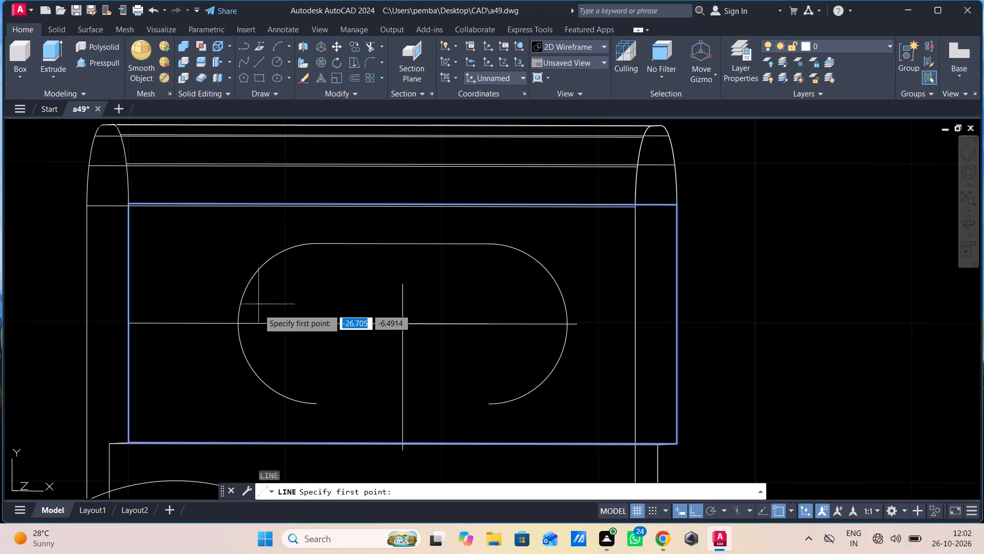
click(316, 404)
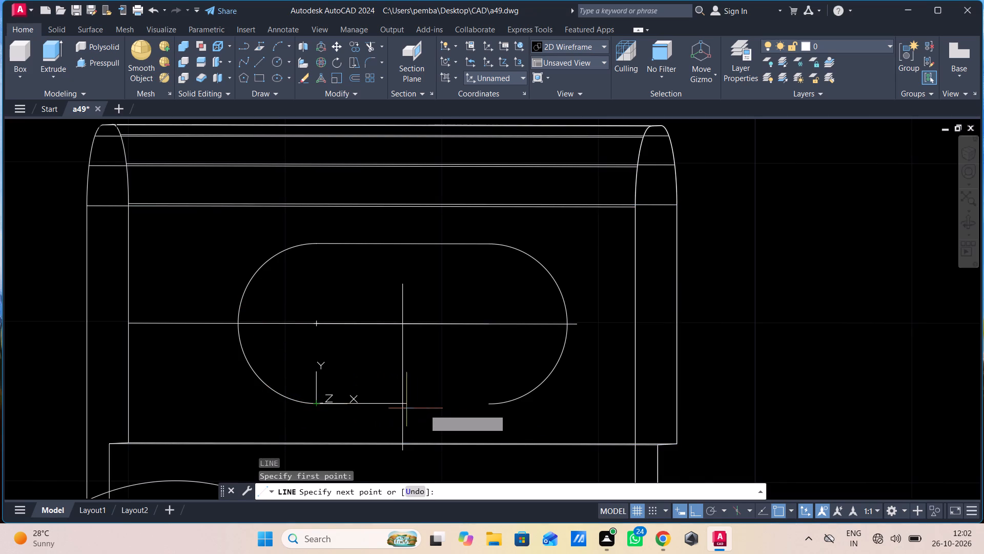
click(486, 410)
key(Escape)
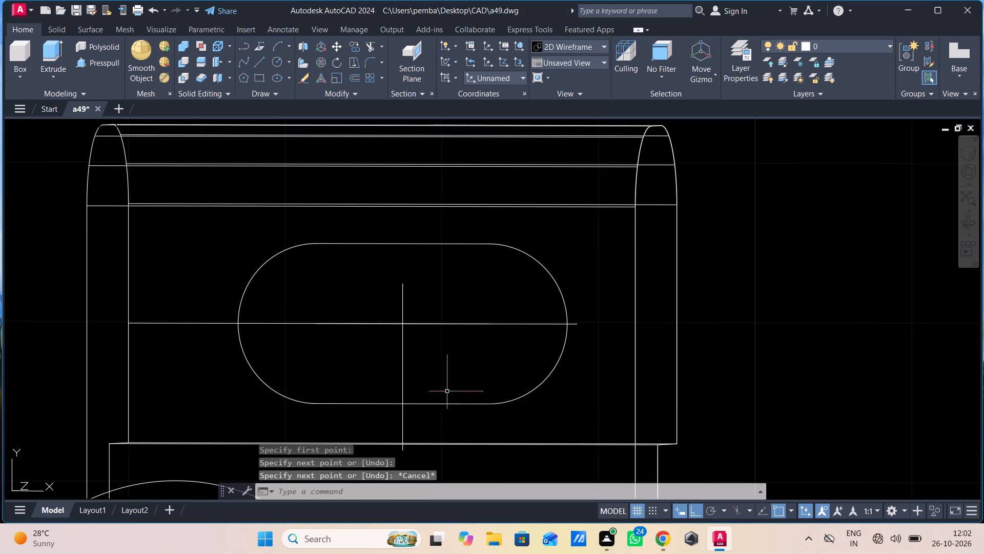
Erase the vertical and horizontal guide lines and the slot's leftover original bottom line from inside the outline.
click(442, 378)
click(384, 381)
click(425, 319)
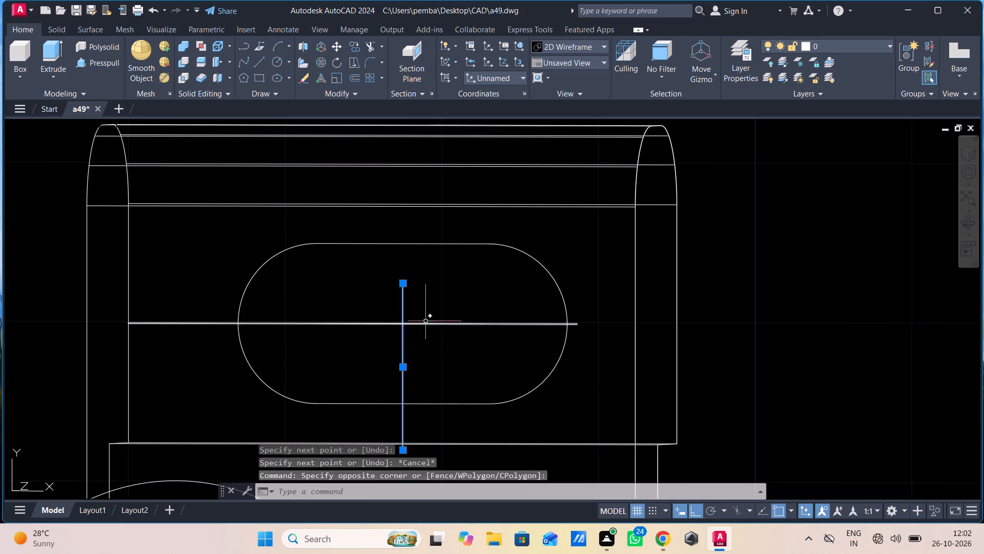
click(395, 350)
key(Delete)
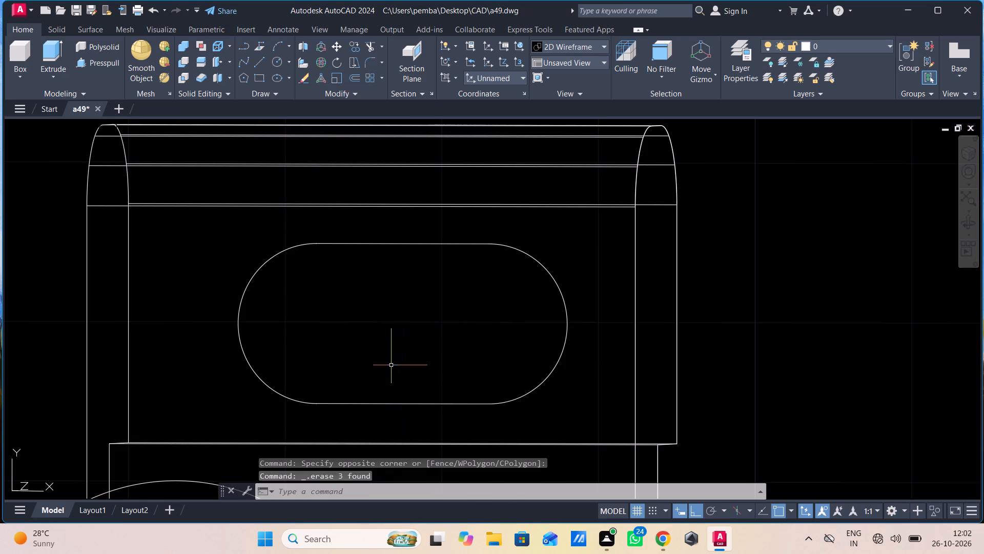
Join the slot outline's two arcs and two horizontal lines into a single closed polyline.
scroll(389, 322, down, 1)
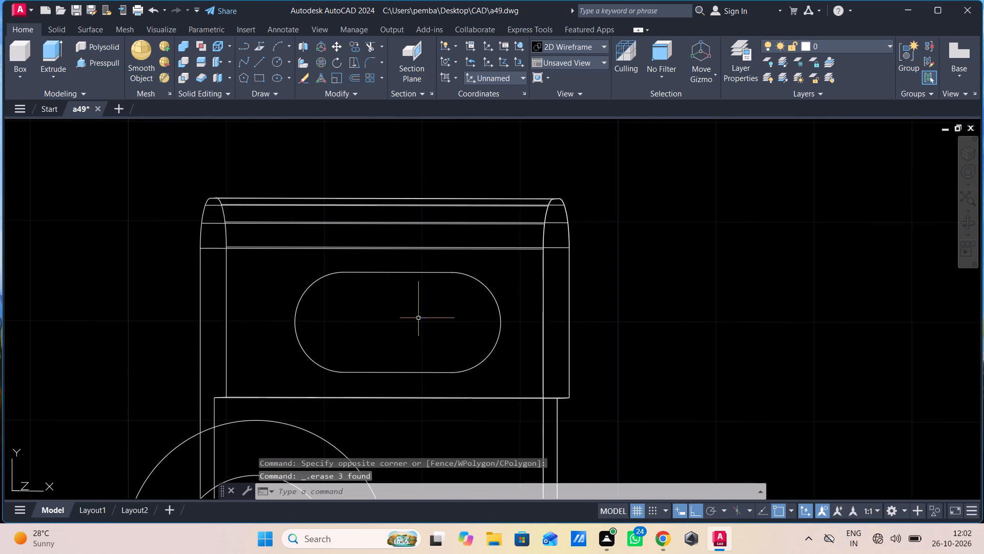
click(517, 286)
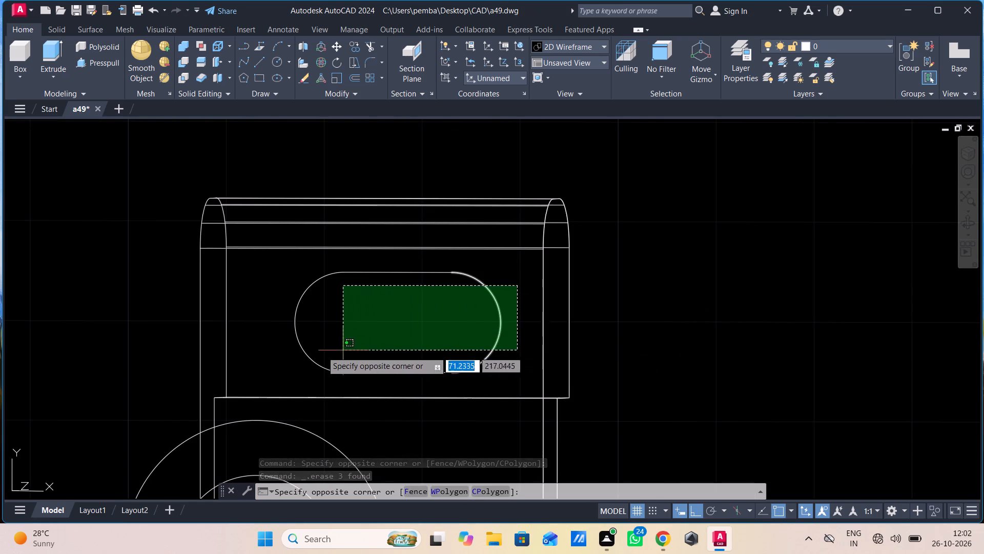
click(294, 379)
click(367, 272)
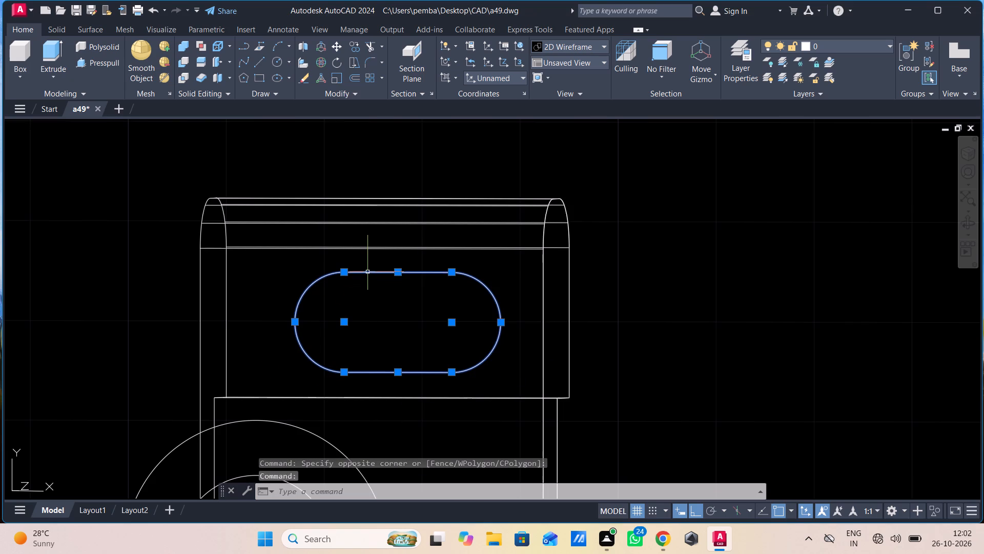
key(j)
click(392, 390)
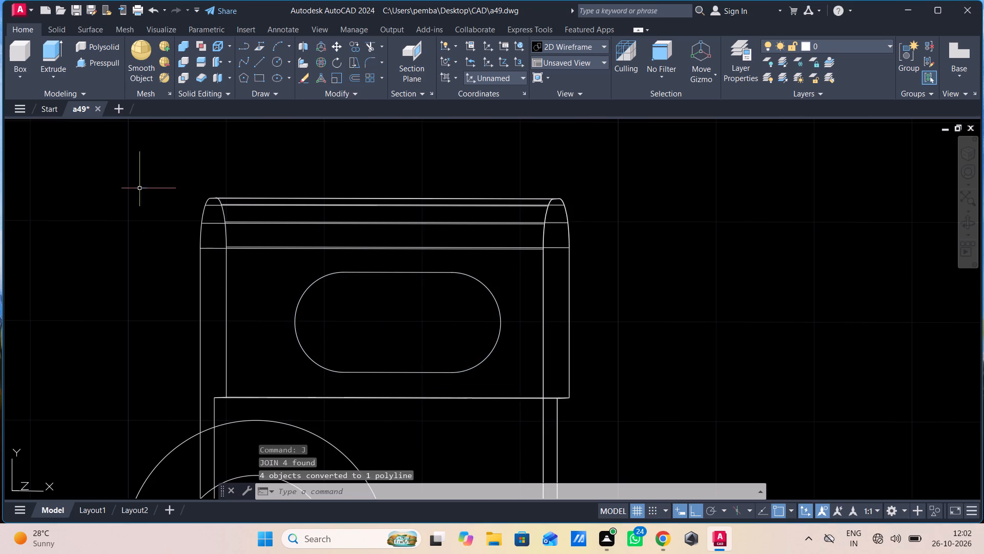
Presspull the closed slot outline backwards through the upper block, extending well past the block's rear face.
click(104, 60)
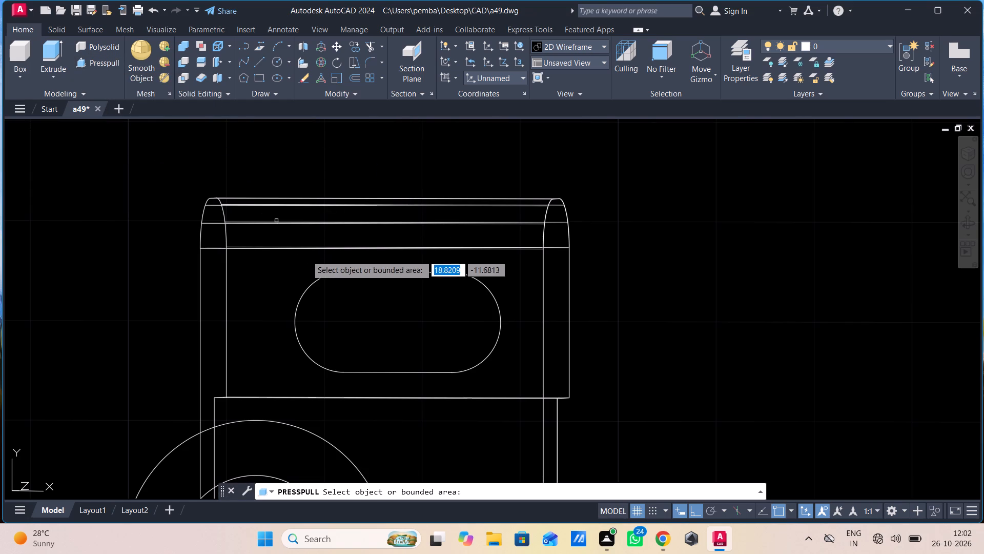
shift+scroll(291, 274, down, 1)
shift+middle_drag(299, 275, 312, 277)
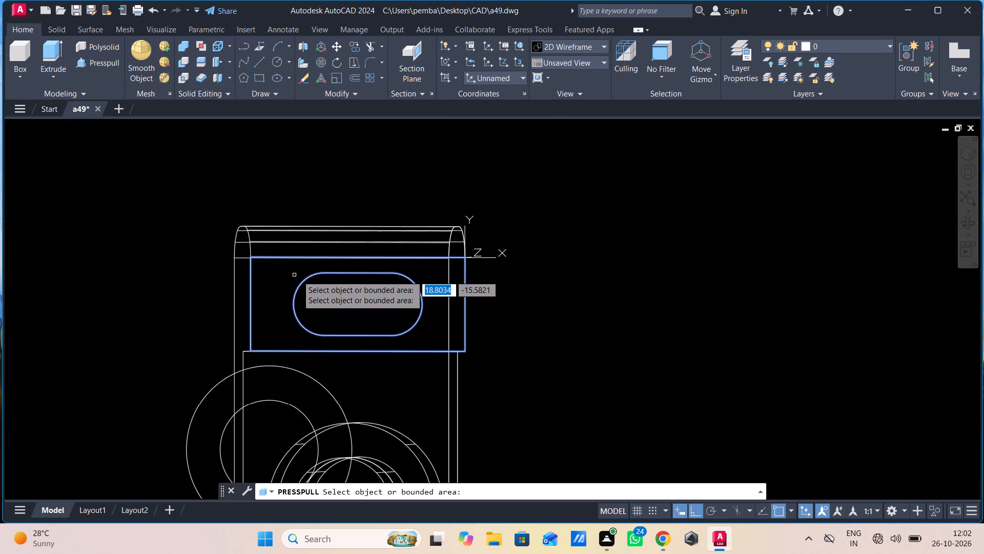
shift+middle_drag(312, 277, 399, 325)
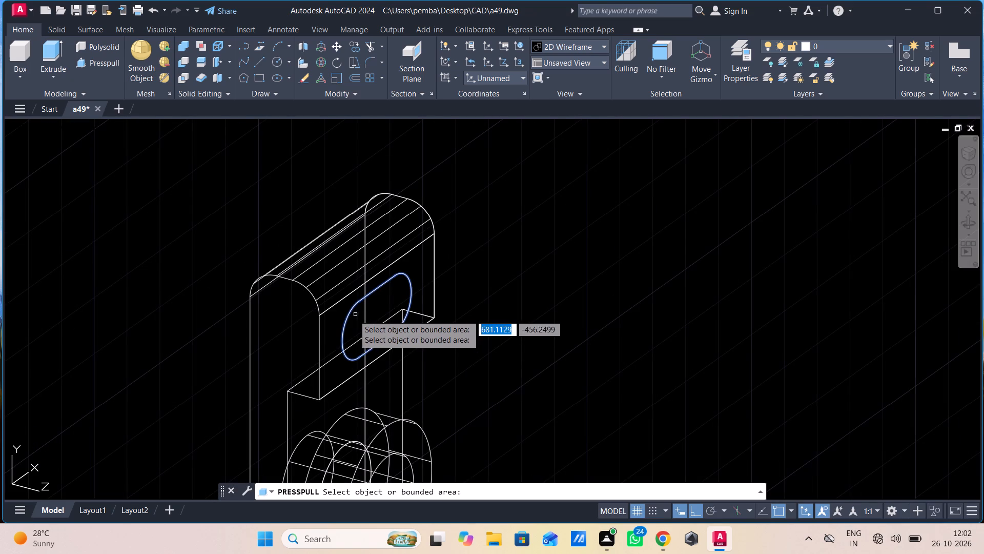
click(351, 314)
click(184, 296)
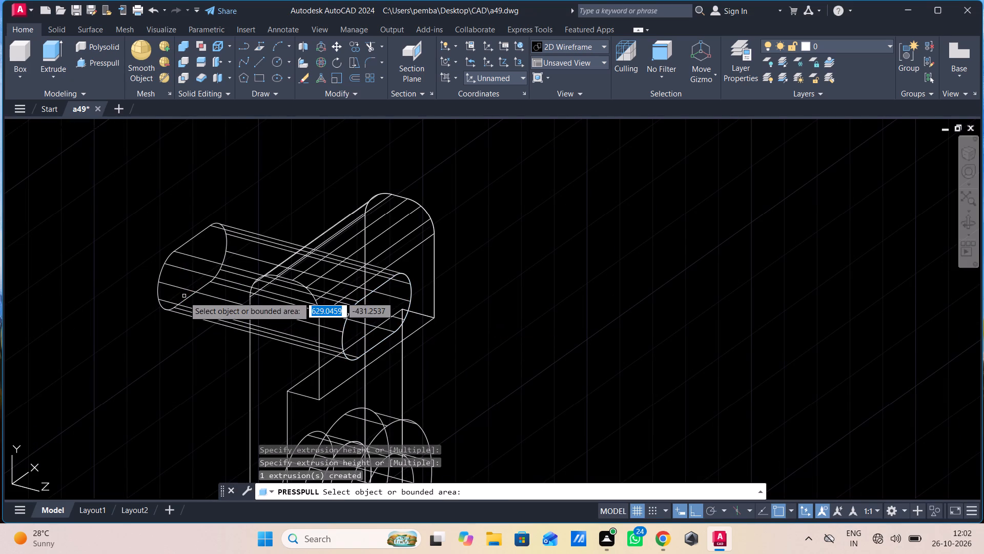
key(Escape)
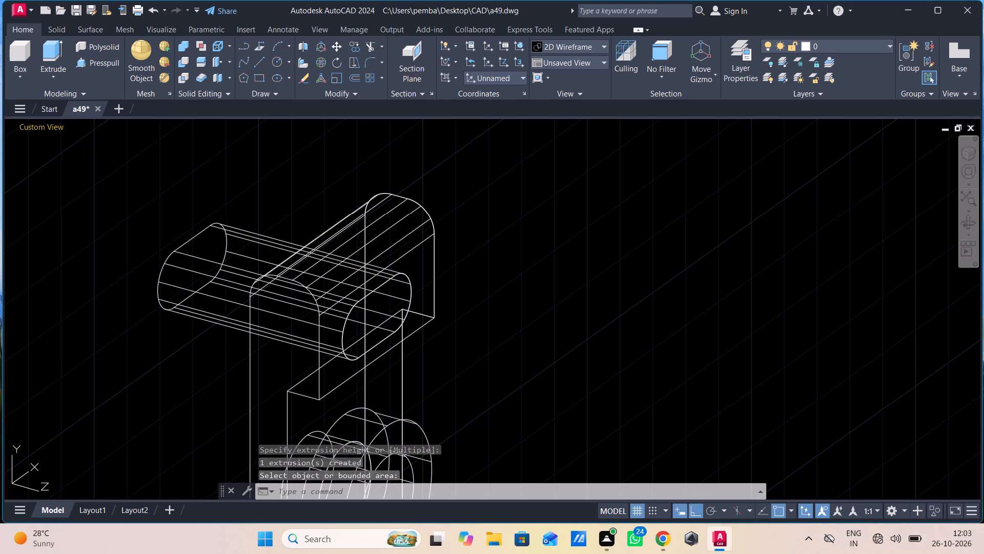
Switch the viewport's visual style from 2D Wireframe to Shades of Gray.
click(45, 126)
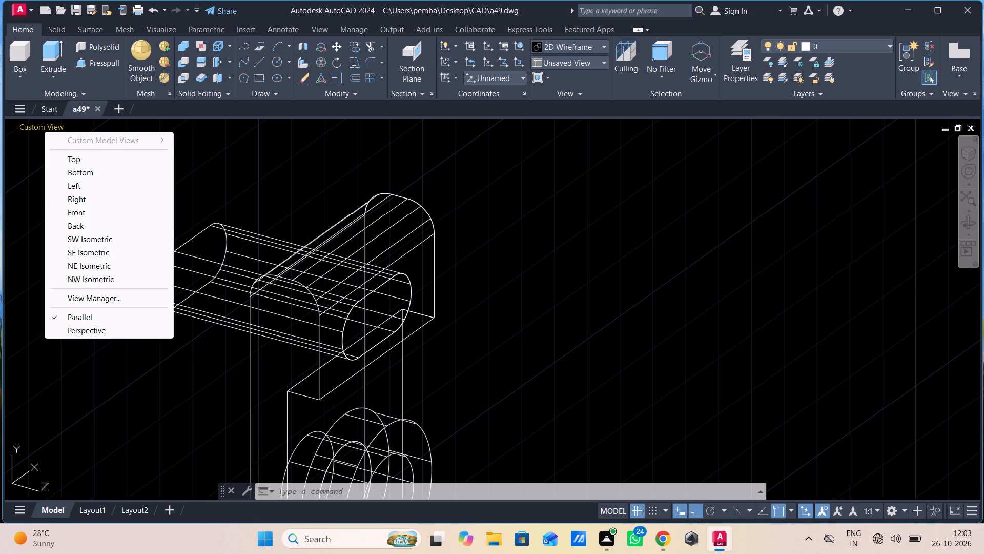
click(224, 170)
click(112, 184)
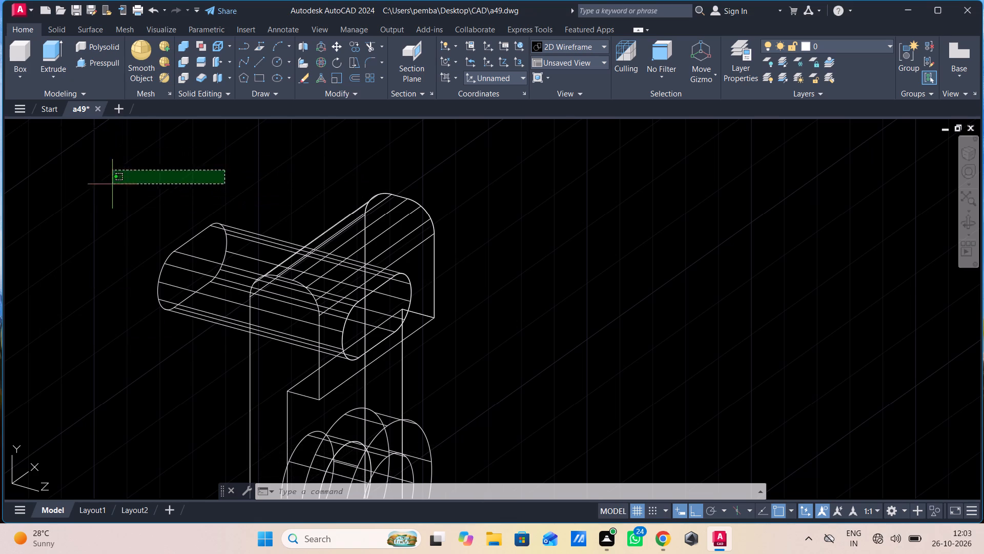
click(78, 126)
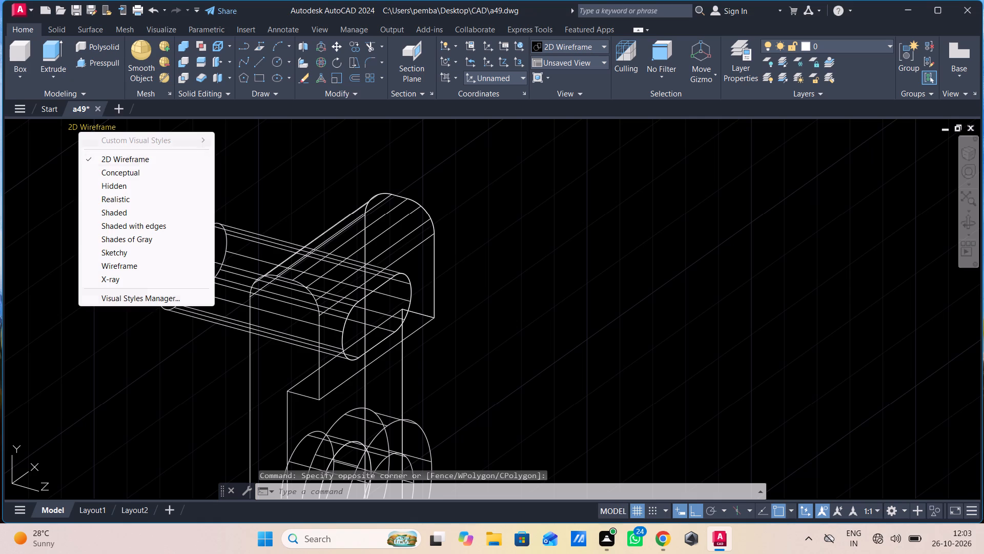
click(113, 240)
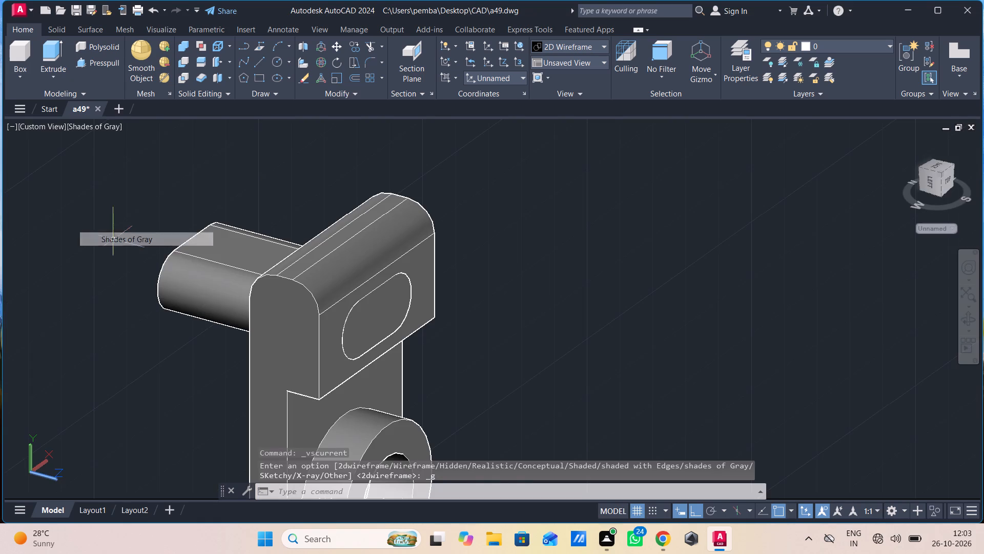
Subtract the slot-shaped extrusion from the stepped solid to cut a through slot in its upper block.
click(261, 365)
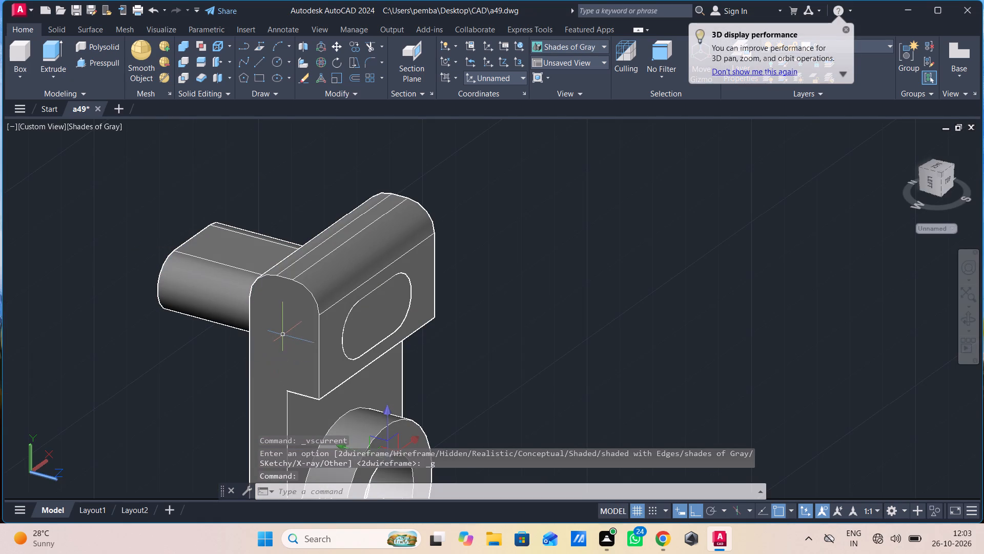
key(s)
key(u)
key(b)
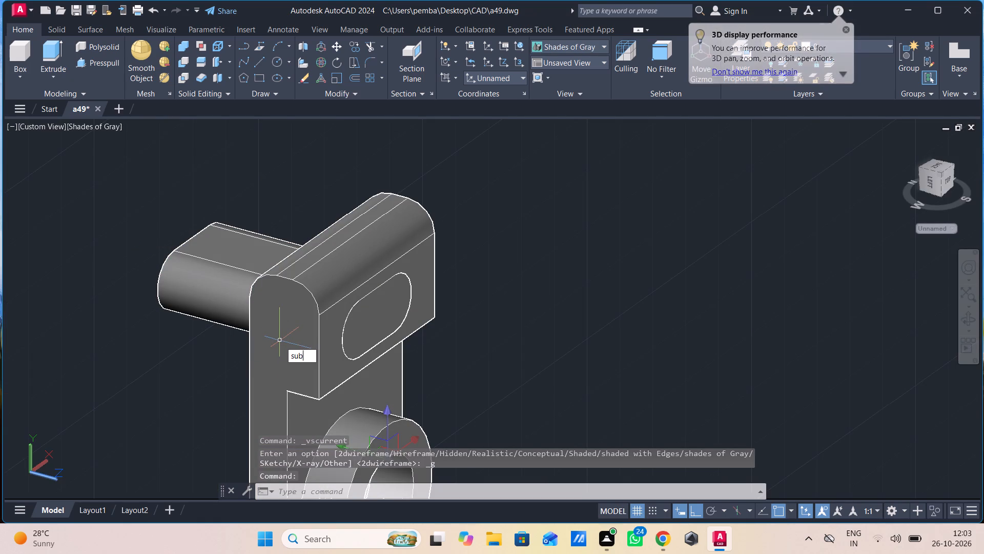
key(space)
click(280, 333)
key(space)
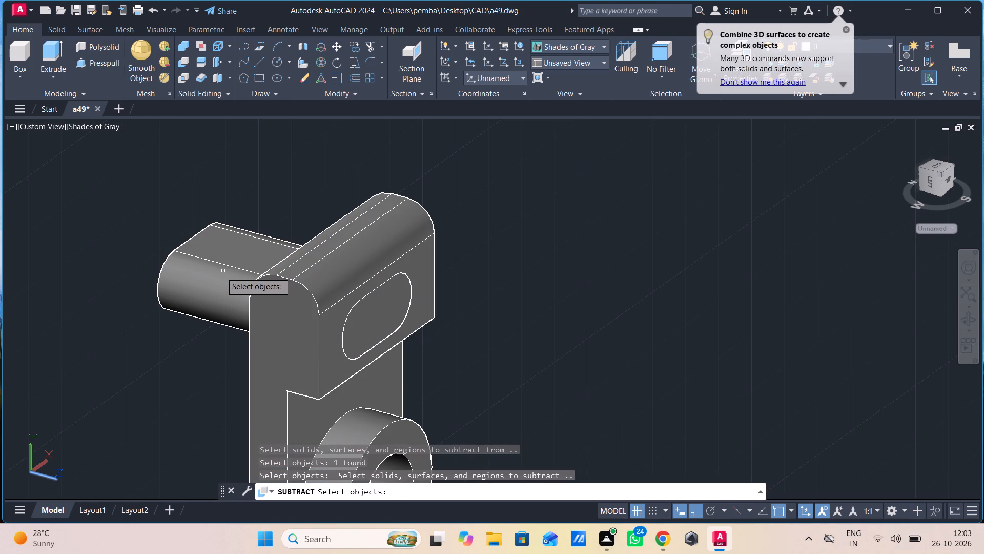
click(221, 272)
key(space)
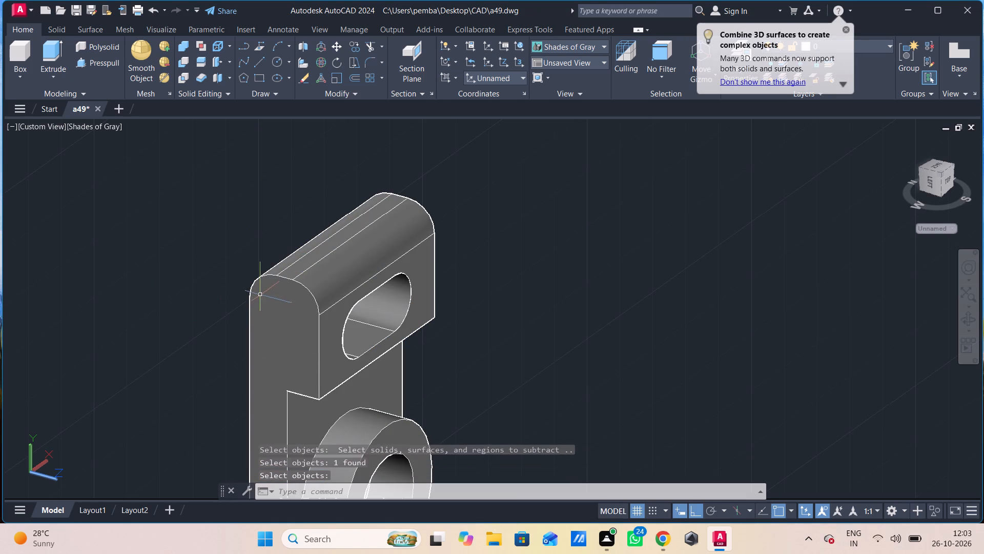
key(Escape)
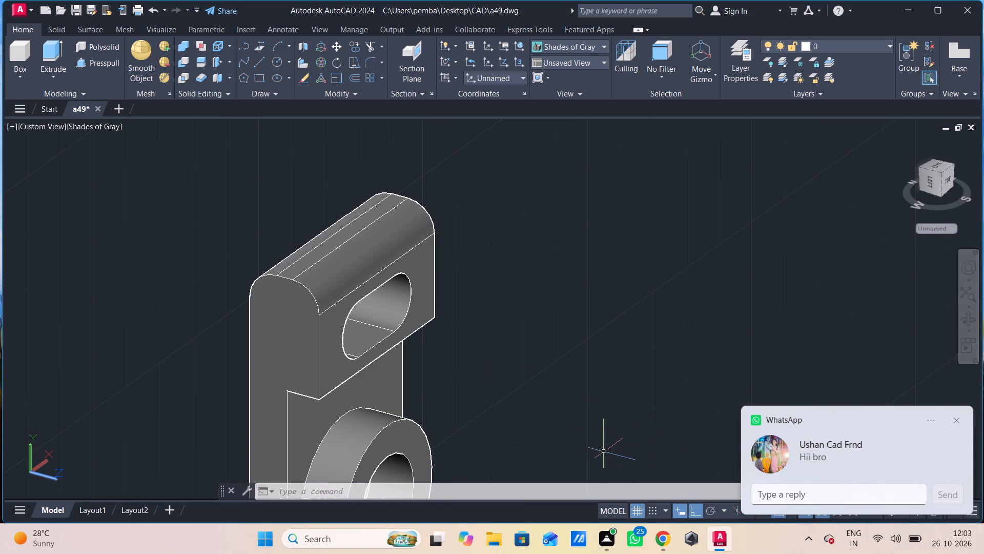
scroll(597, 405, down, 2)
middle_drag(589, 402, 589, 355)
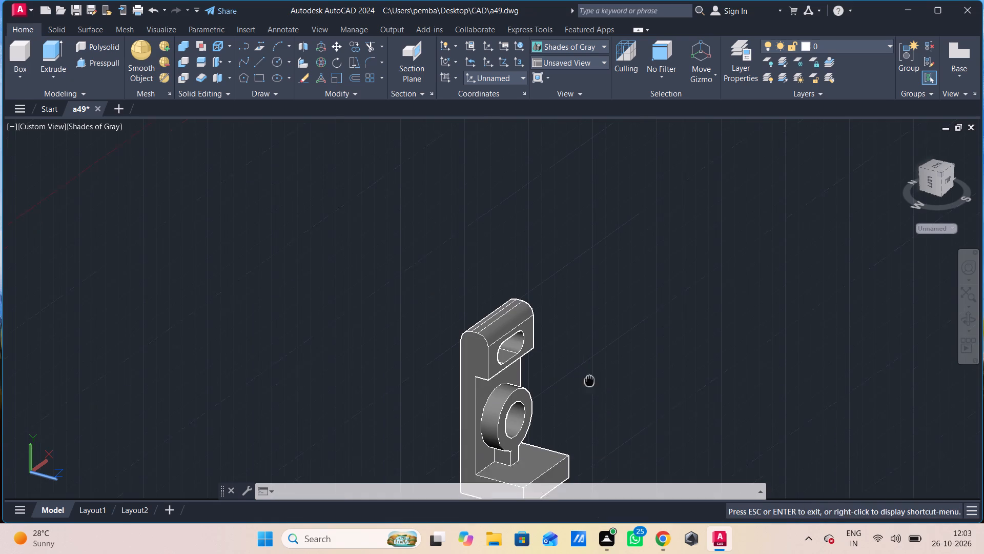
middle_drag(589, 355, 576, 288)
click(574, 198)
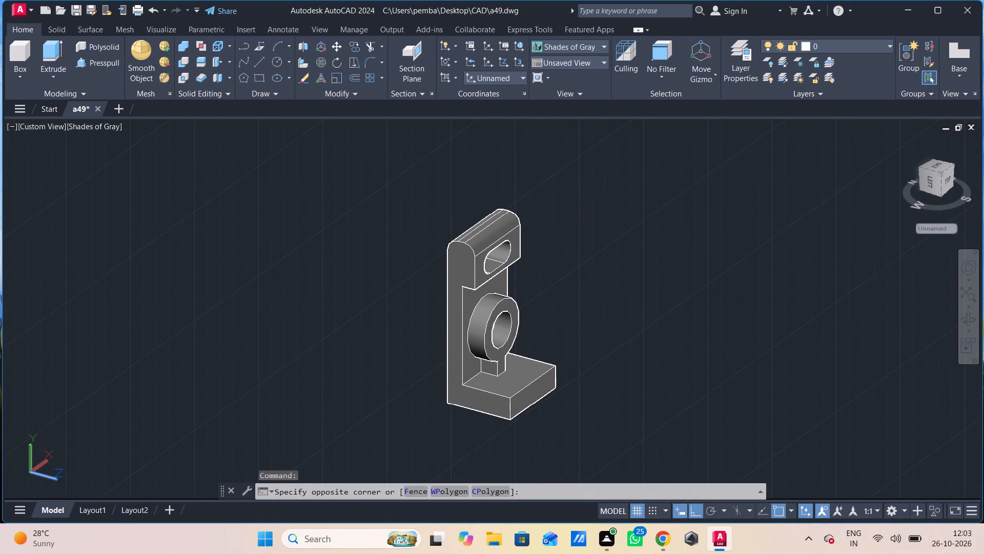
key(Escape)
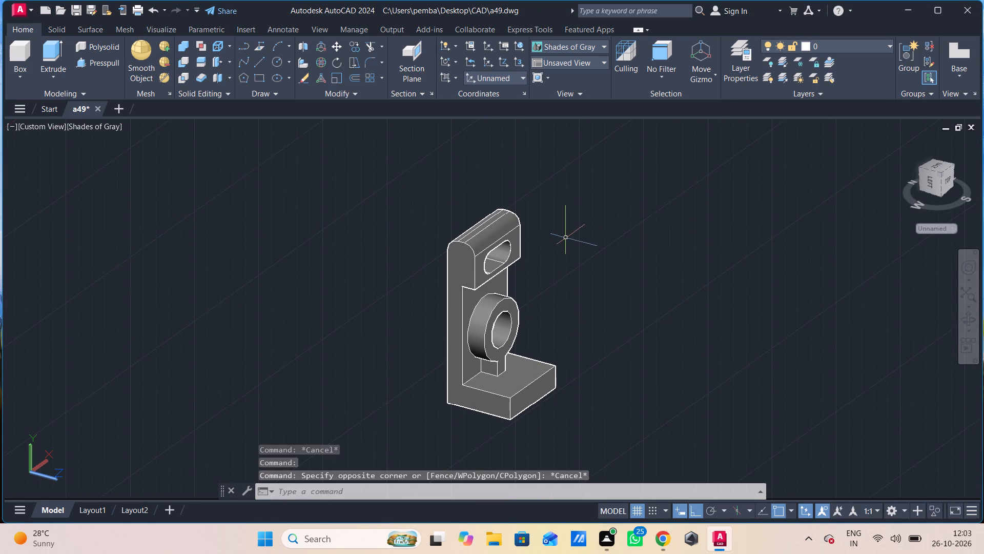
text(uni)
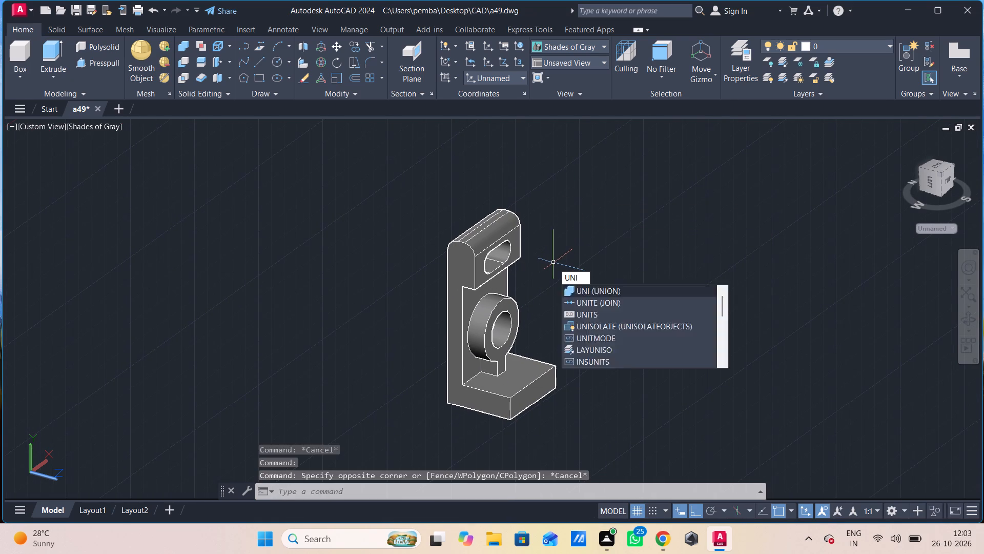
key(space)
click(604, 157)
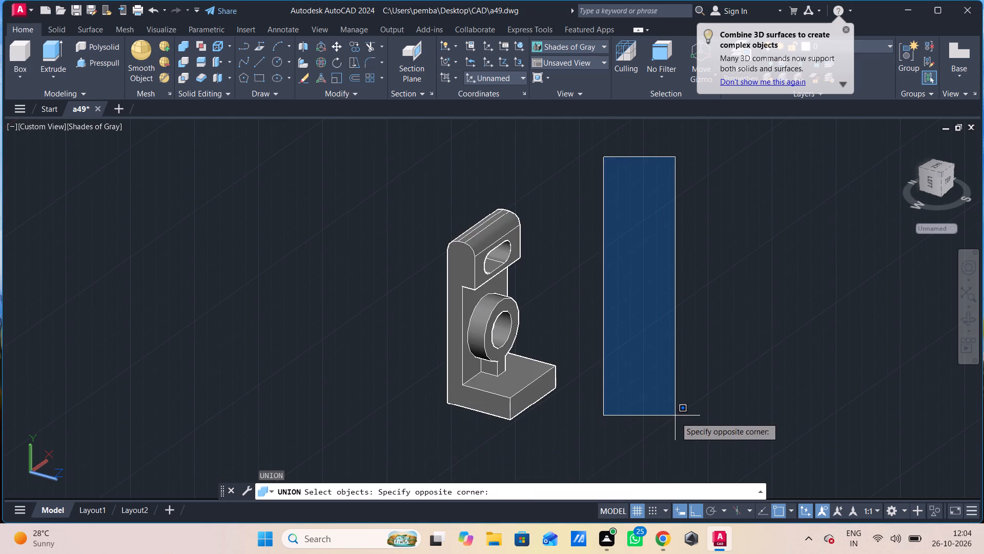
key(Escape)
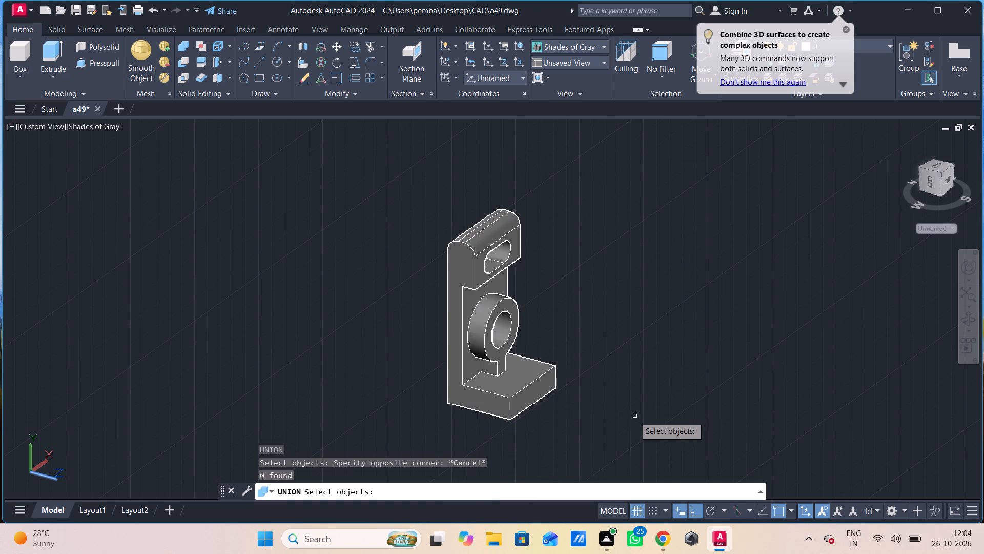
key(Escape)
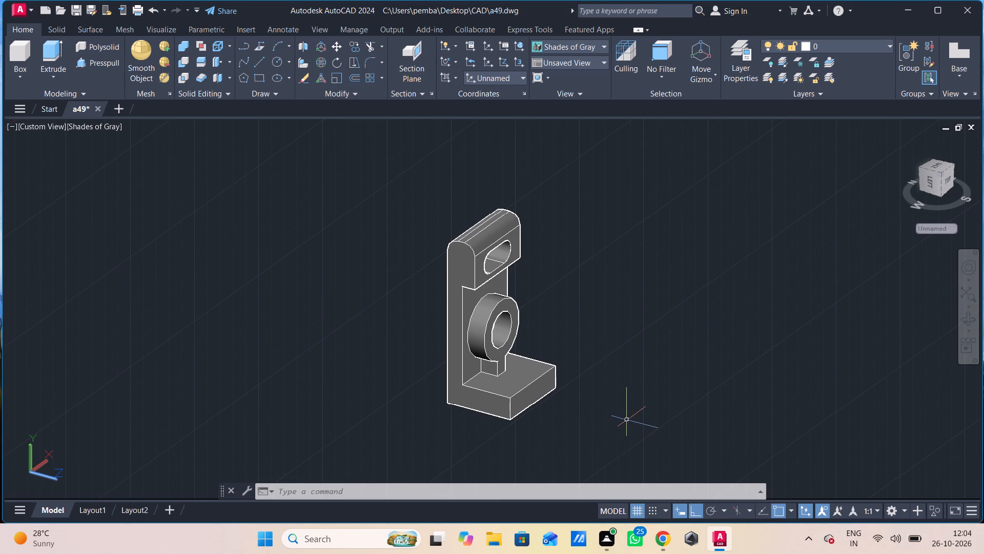
Examine the slotted upper block, the tabbed ring and the base of the part from several angles and close up.
shift+middle_drag(634, 414, 533, 387)
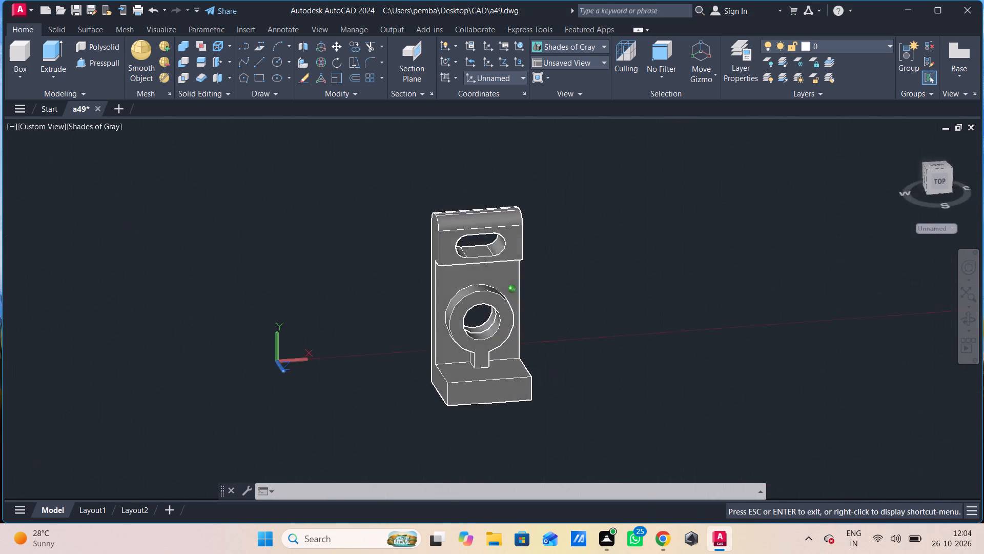
shift+middle_drag(533, 387, 483, 374)
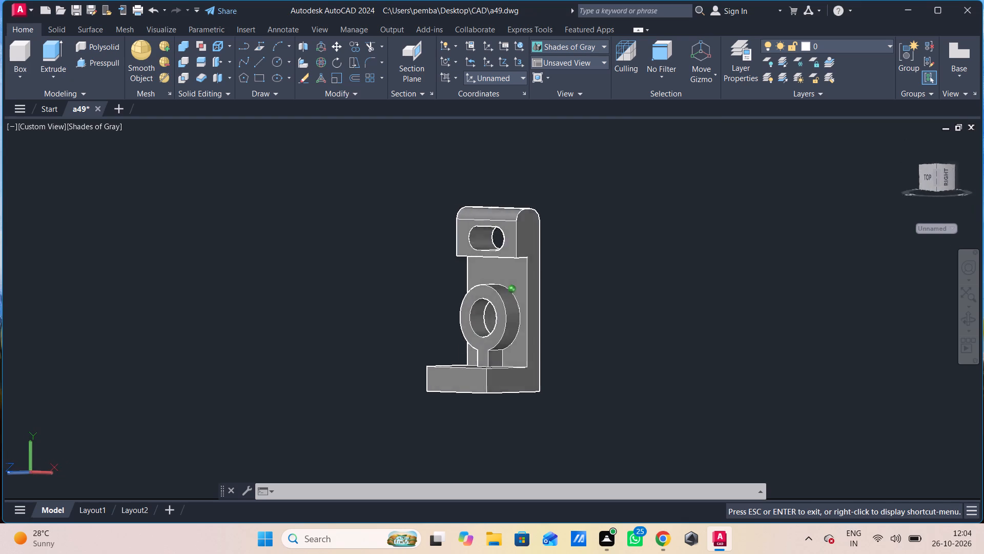
shift+middle_drag(483, 374, 624, 374)
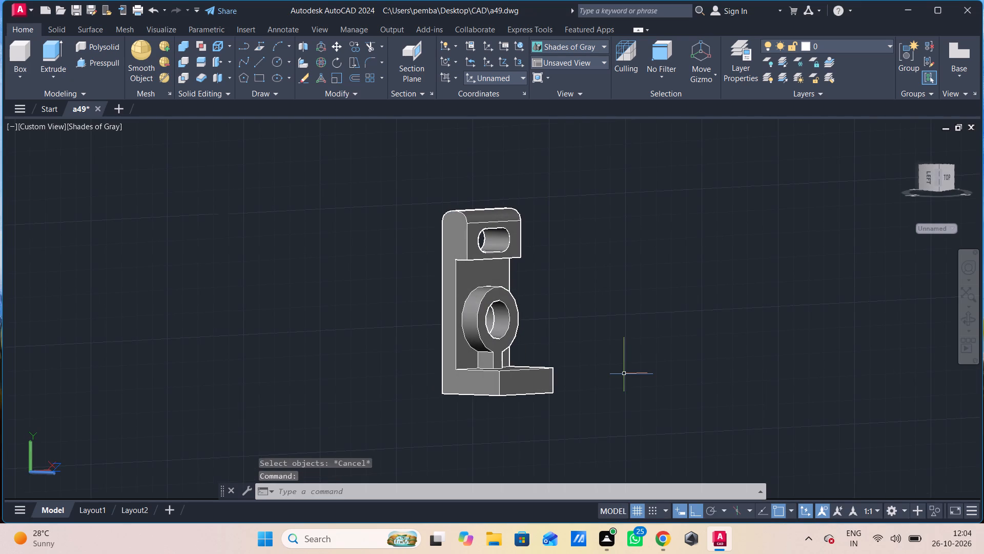
shift+middle_drag(625, 374, 630, 399)
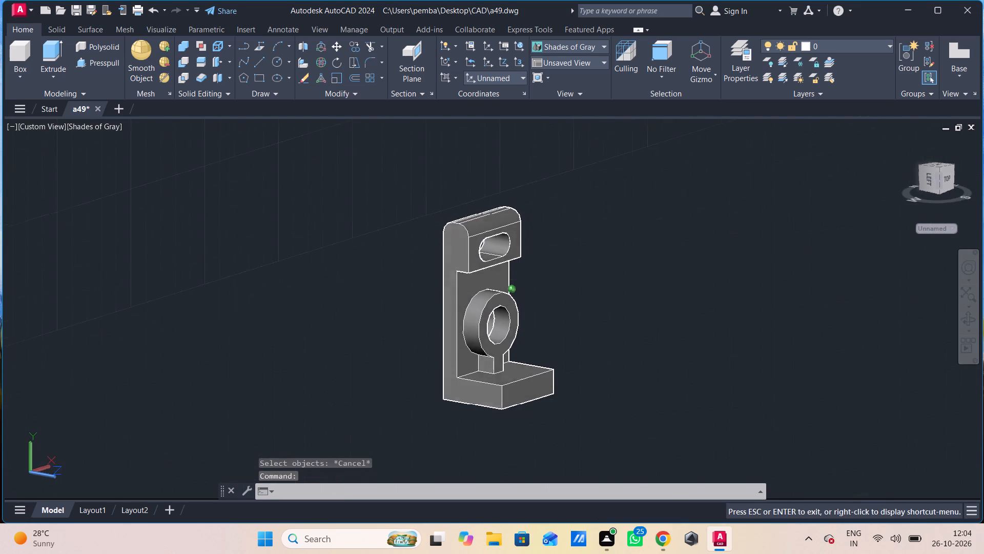
shift+middle_drag(630, 399, 632, 407)
scroll(435, 232, up, 4)
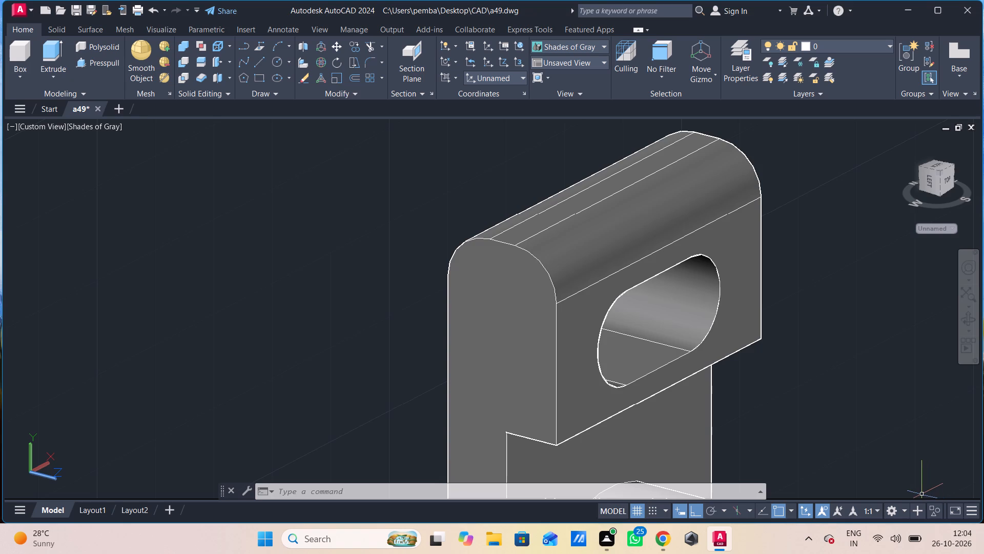
scroll(905, 517, down, 1)
scroll(750, 385, down, 1)
middle_drag(698, 407, 403, 166)
middle_drag(403, 159, 395, 115)
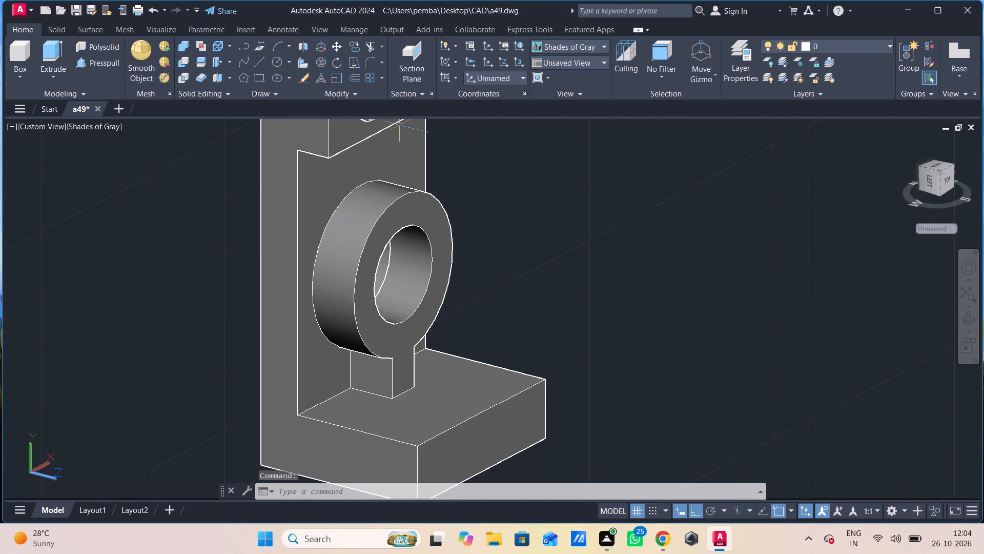
scroll(415, 157, down, 1)
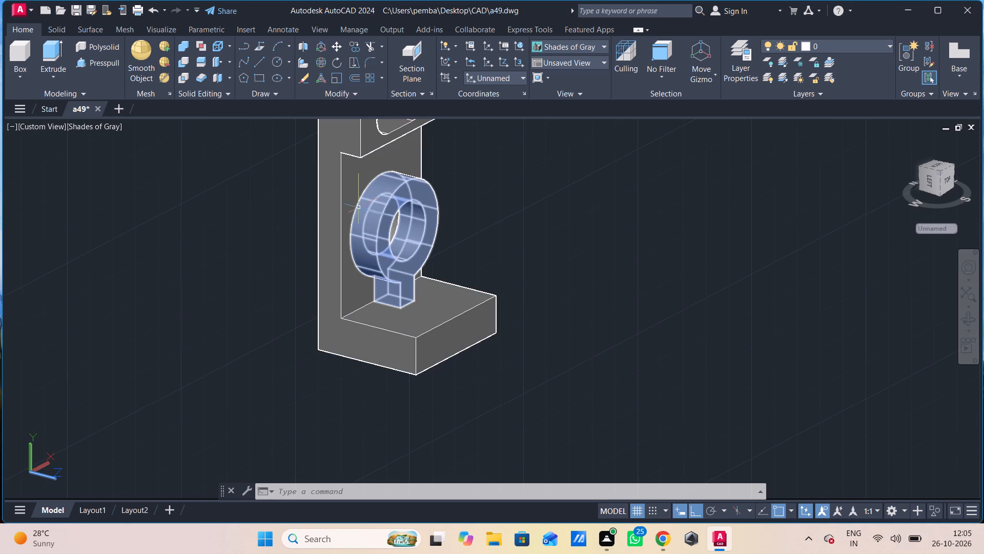
Switch the viewport to the Top view of the part.
click(31, 126)
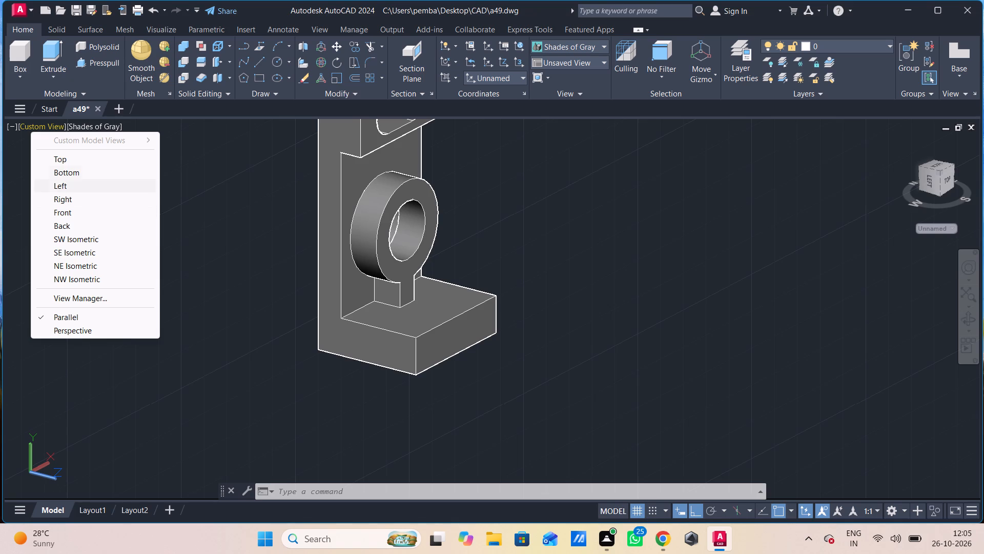
click(94, 157)
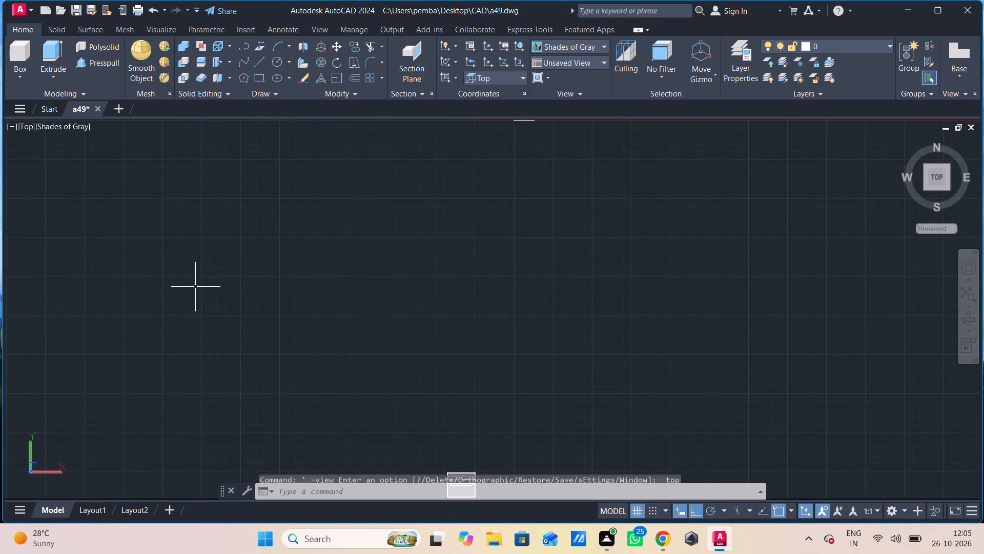
middle_drag(273, 303, 226, 172)
scroll(450, 393, up, 5)
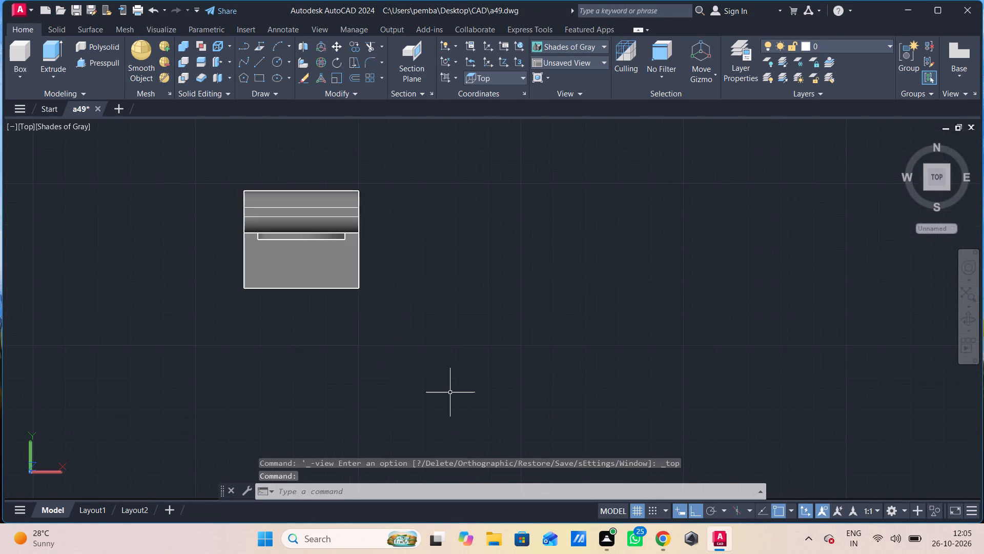
scroll(450, 393, up, 1)
middle_drag(458, 394, 610, 515)
scroll(420, 395, up, 2)
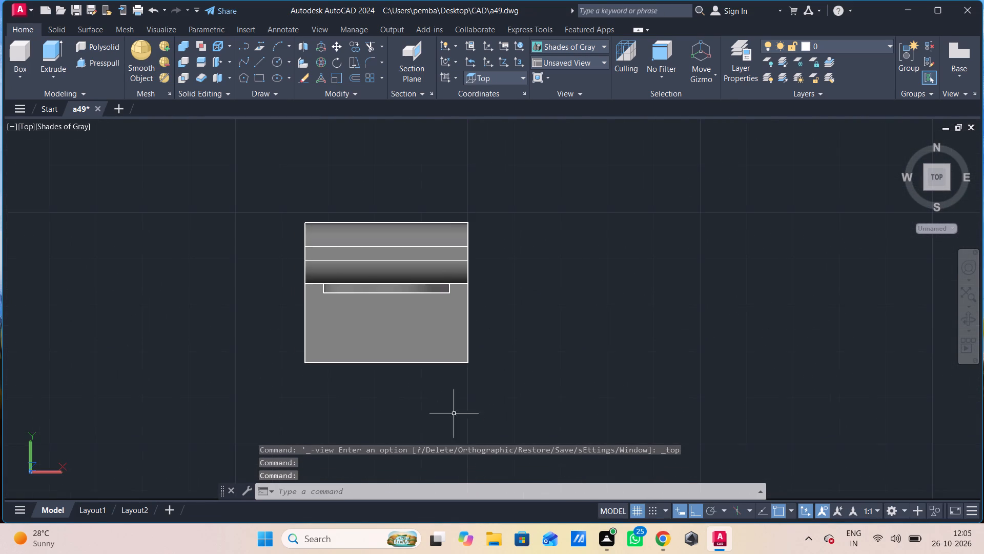
scroll(419, 389, up, 1)
middle_drag(438, 393, 536, 519)
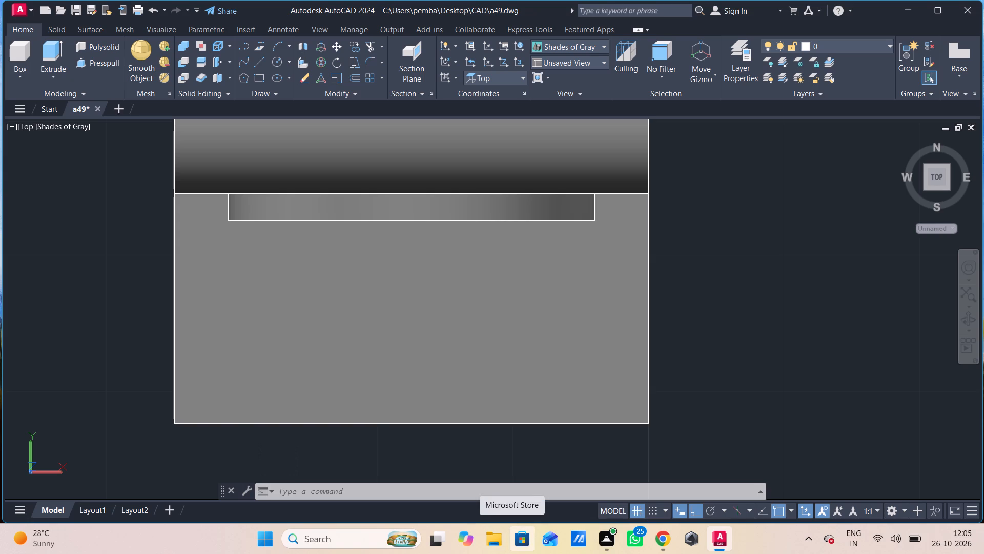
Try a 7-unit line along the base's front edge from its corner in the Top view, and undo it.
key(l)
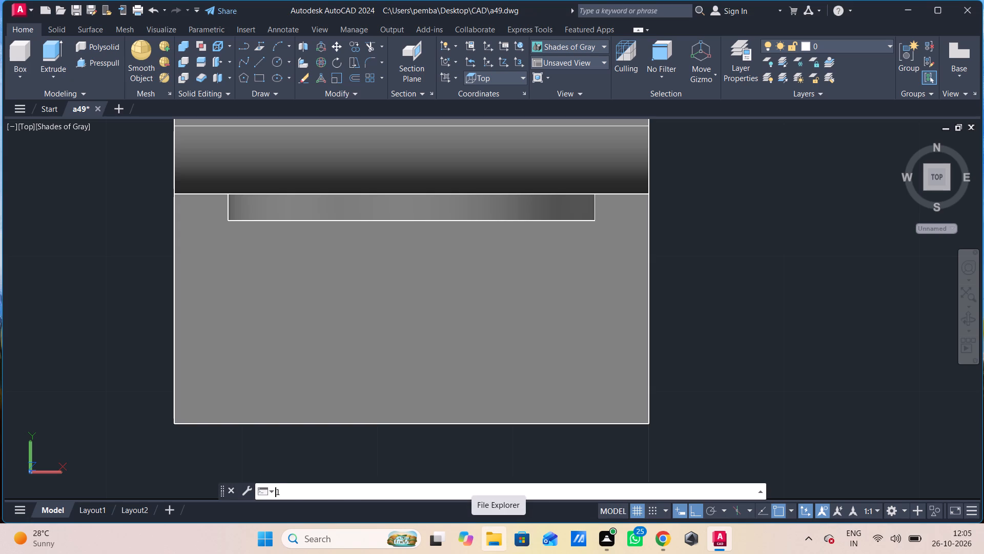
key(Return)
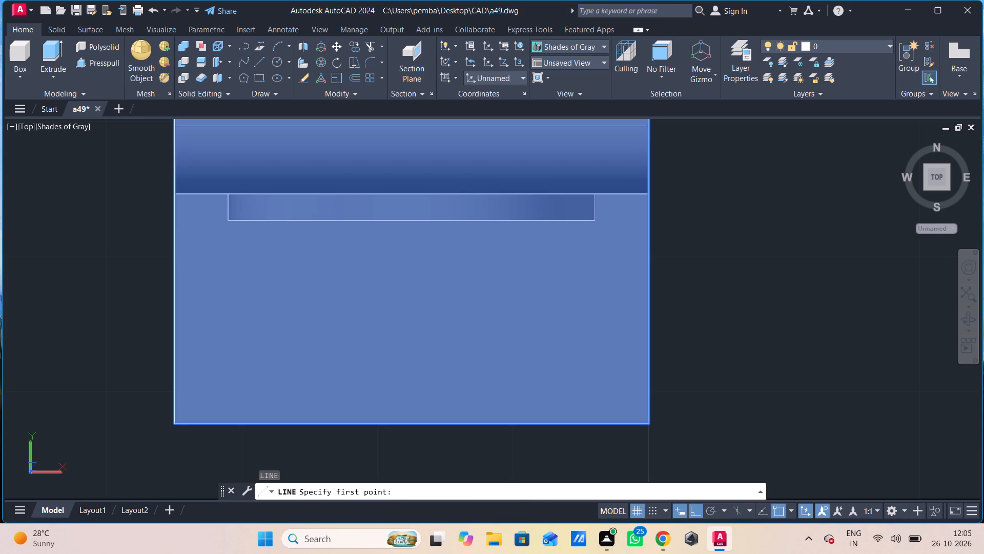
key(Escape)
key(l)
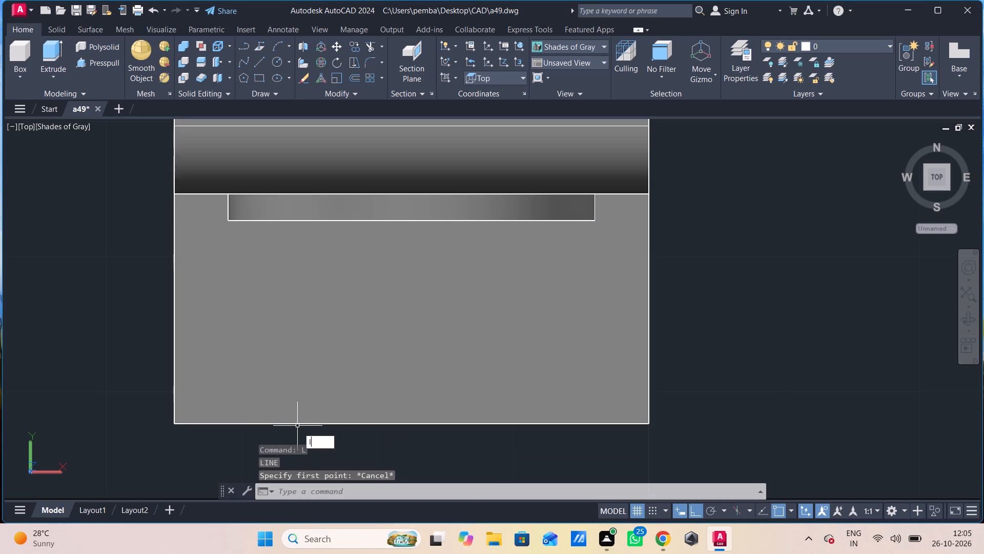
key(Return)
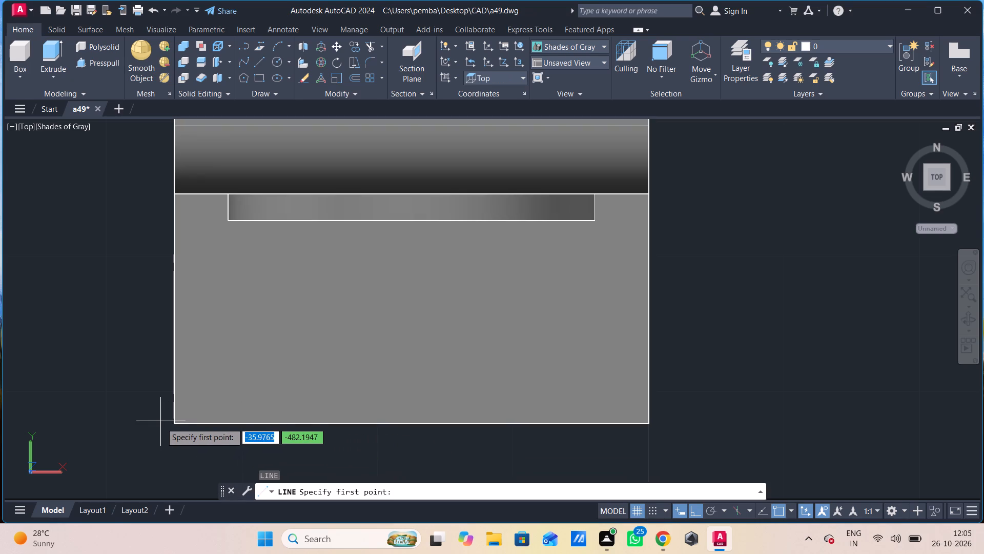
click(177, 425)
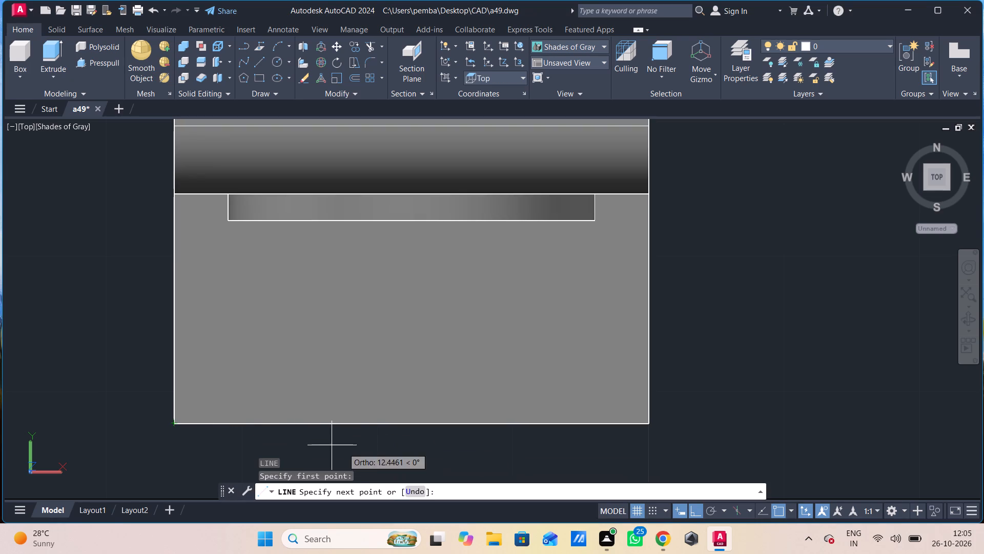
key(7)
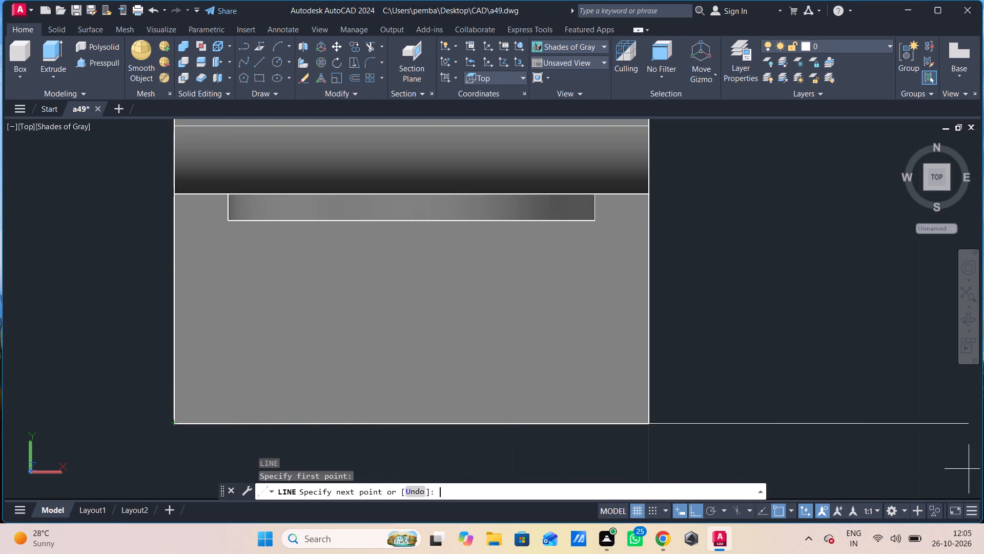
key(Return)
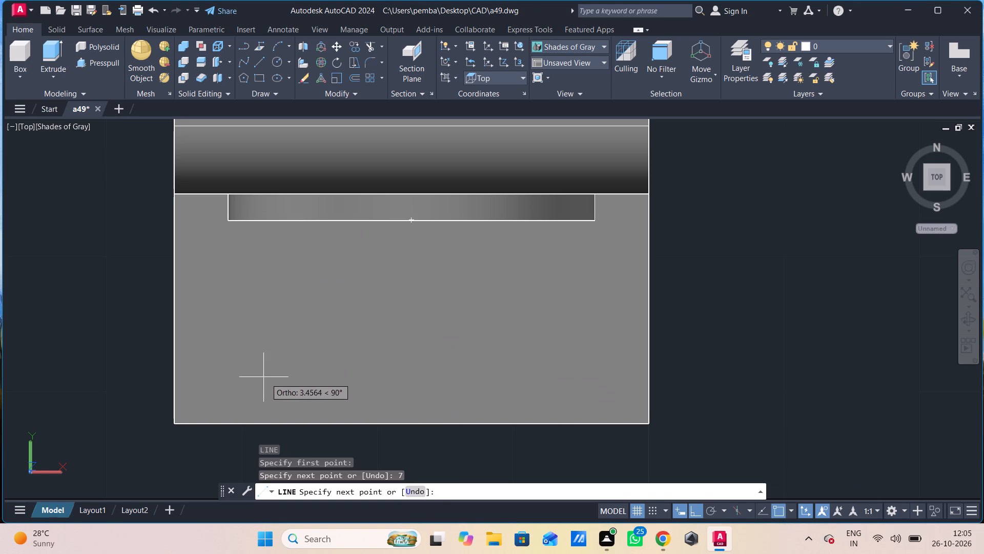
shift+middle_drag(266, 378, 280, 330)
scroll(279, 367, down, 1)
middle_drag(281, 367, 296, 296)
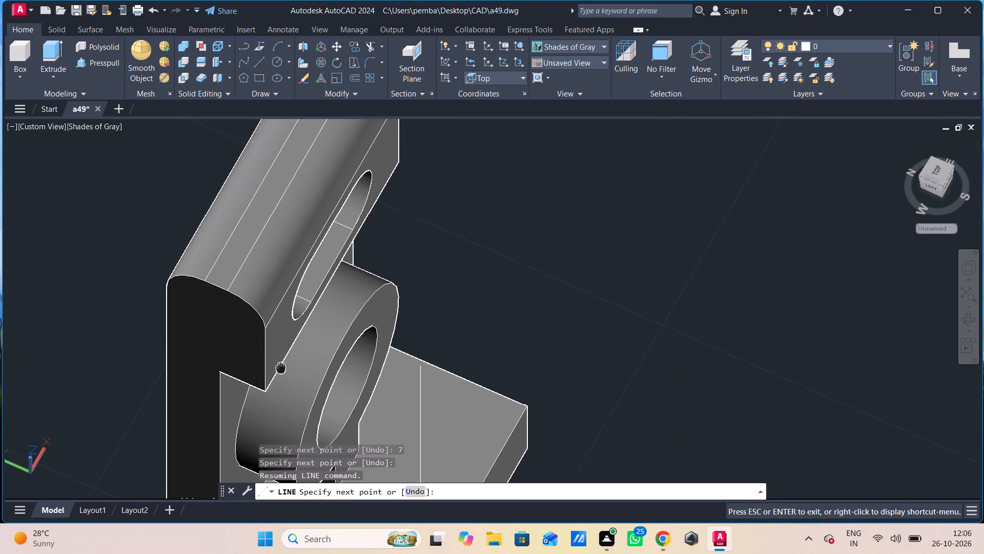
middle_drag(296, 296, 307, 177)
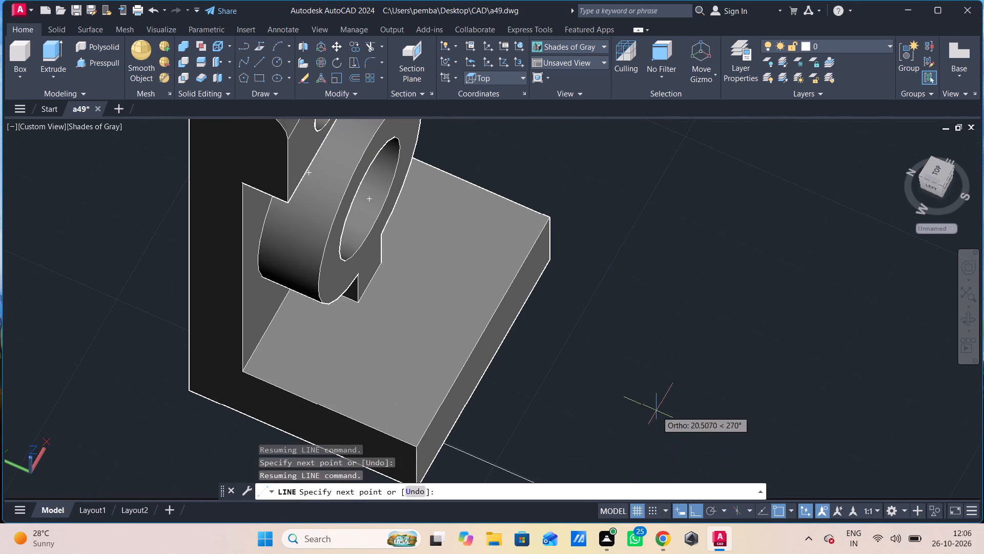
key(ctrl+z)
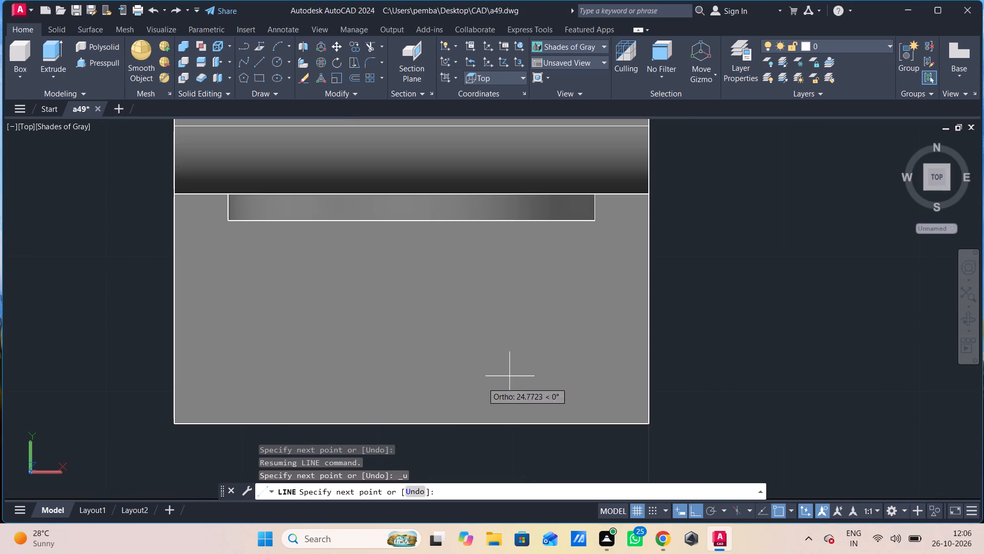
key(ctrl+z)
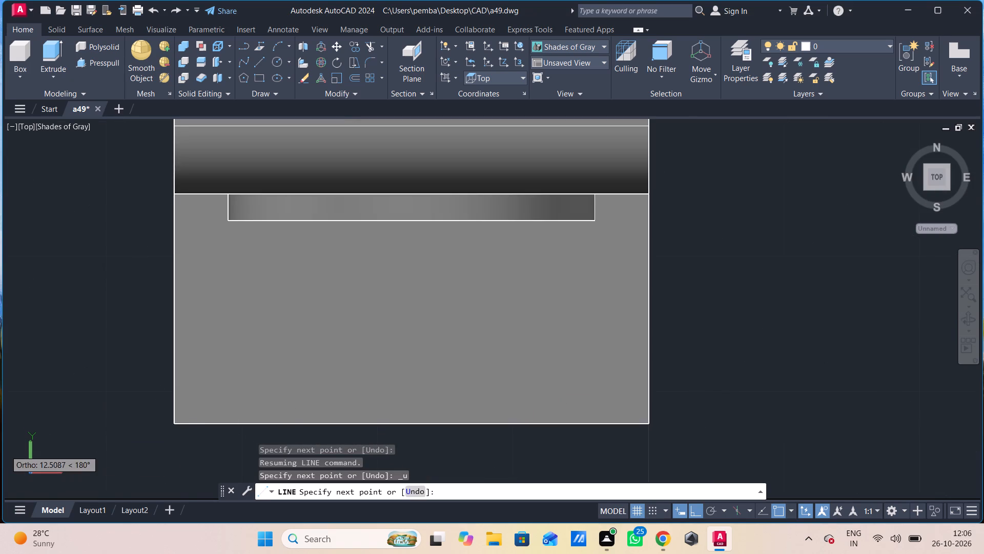
Start a line at the near corner of the base's upper face and draw 7 units along its front edge.
shift+middle_drag(40, 417, 105, 376)
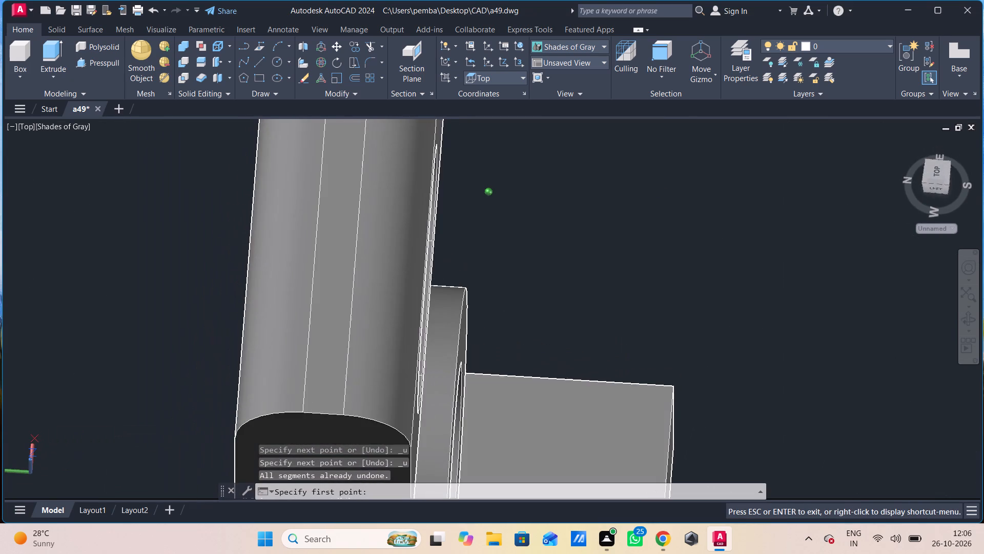
shift+middle_drag(105, 376, 102, 392)
scroll(98, 392, down, 1)
middle_drag(97, 386, 75, 193)
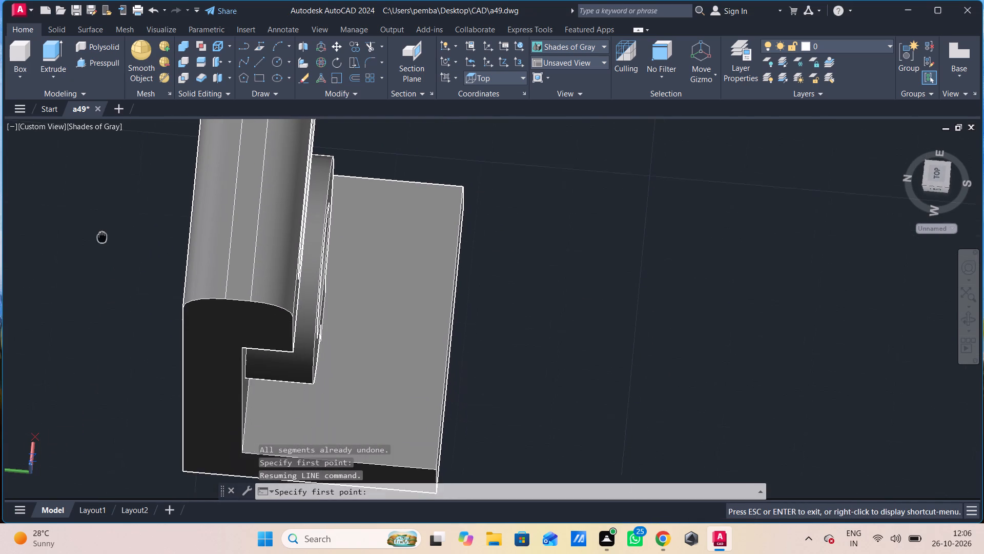
middle_drag(75, 193, 50, 171)
scroll(50, 171, down, 1)
scroll(282, 344, up, 3)
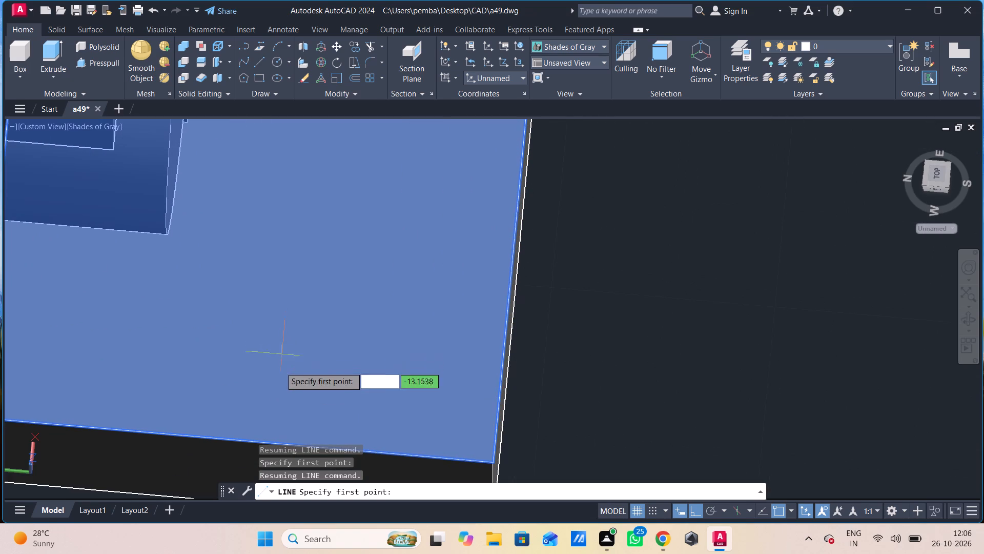
key(l)
key(Return)
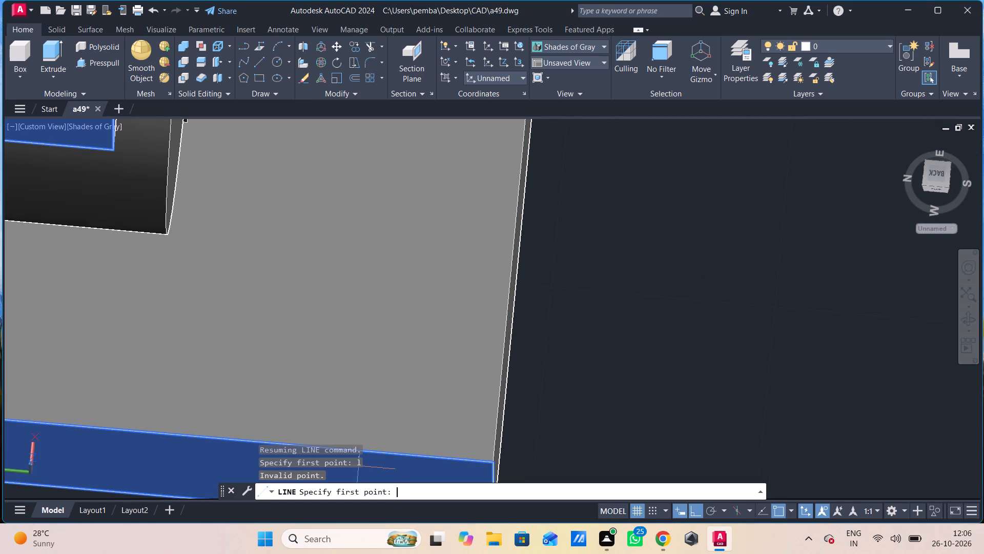
click(492, 463)
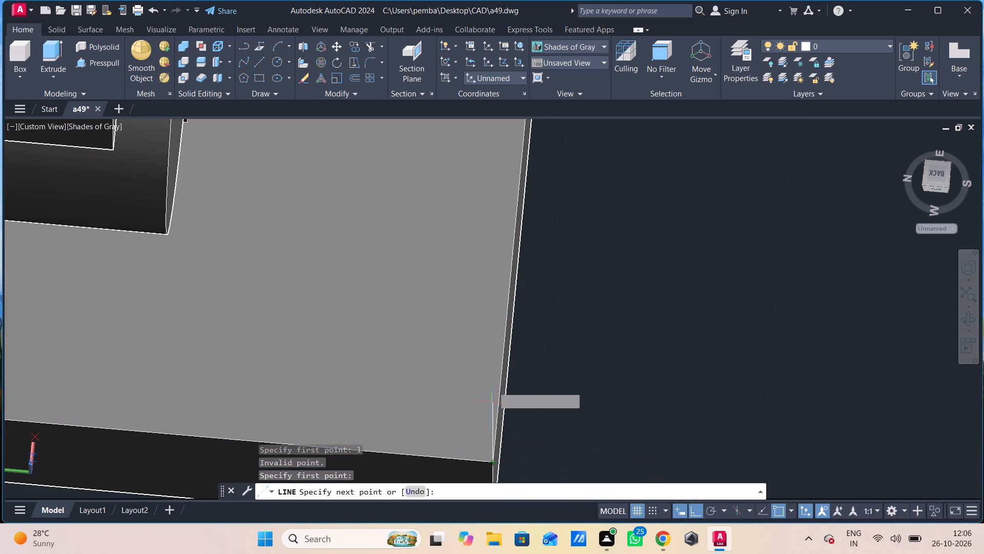
scroll(527, 325, down, 1)
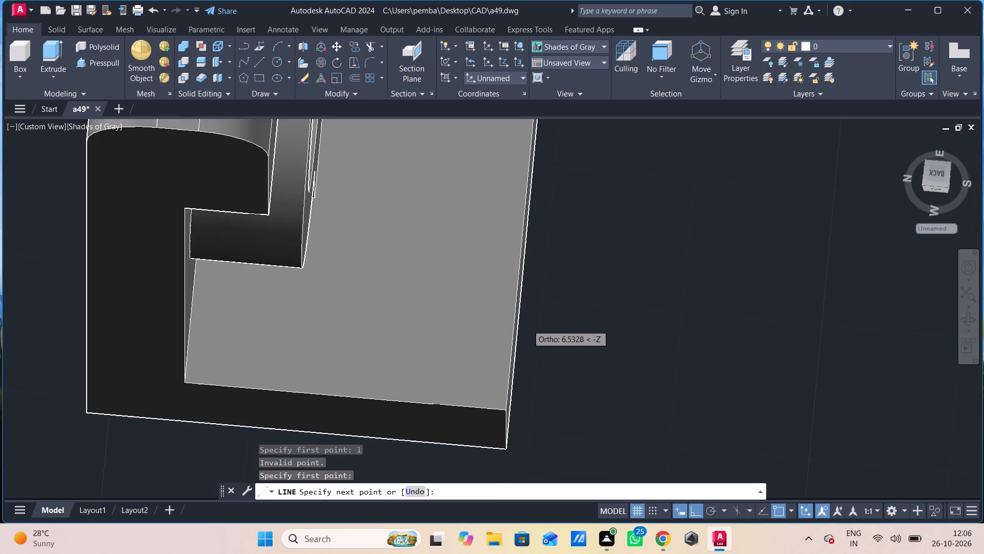
shift+middle_drag(531, 320, 506, 225)
scroll(484, 278, down, 1)
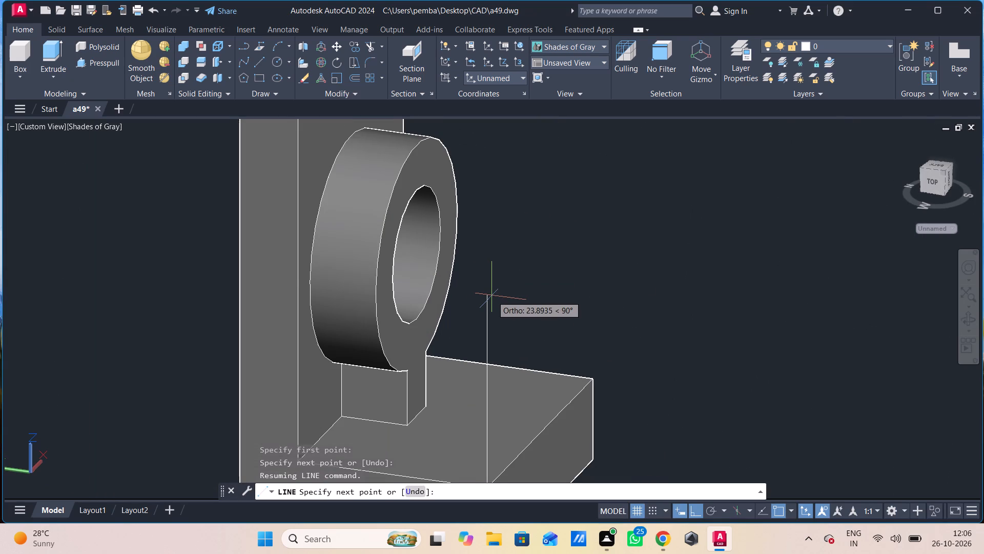
middle_drag(492, 296, 503, 199)
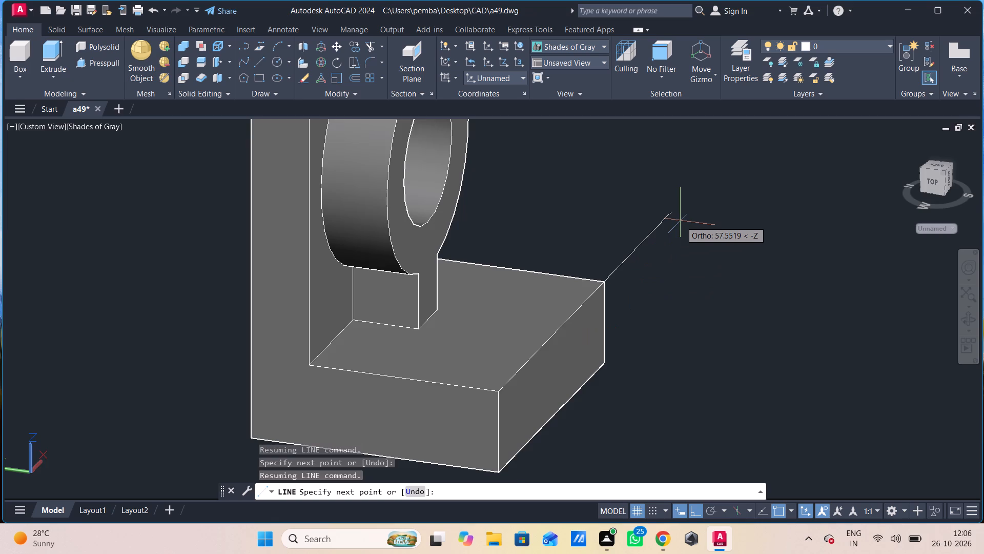
scroll(681, 221, up, 5)
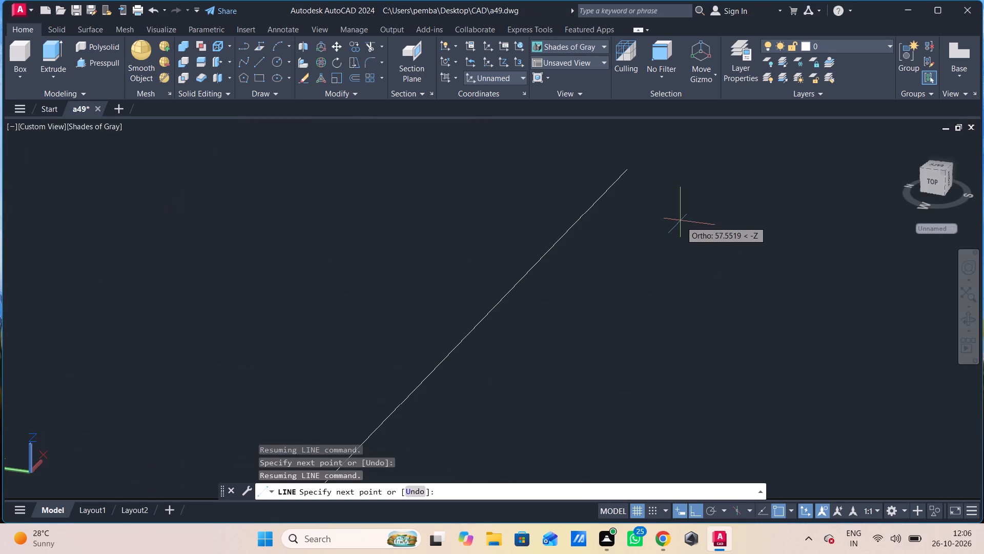
key(7)
key(Return)
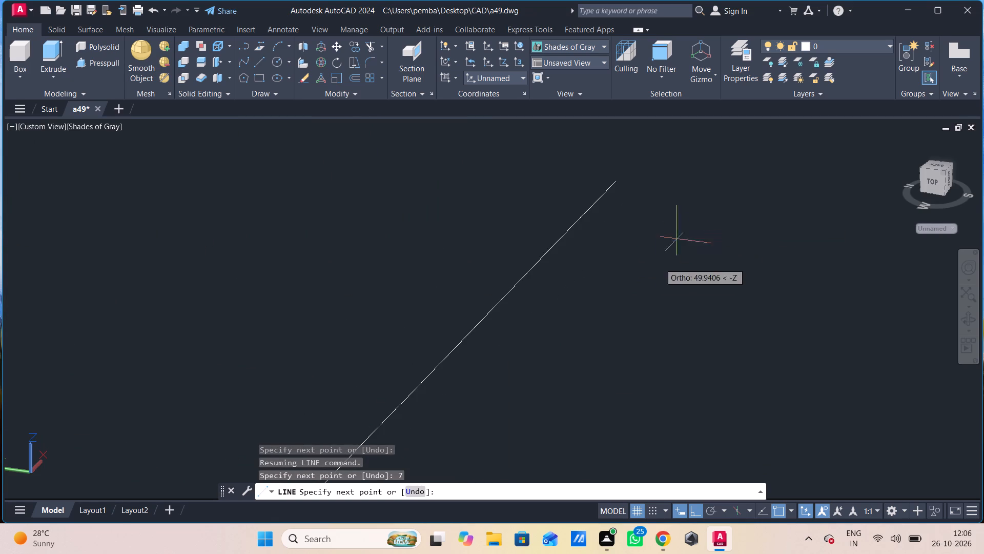
Continue the line 8 units inward across the base's upper face and 21 units parallel to the front edge.
scroll(580, 313, down, 2)
middle_drag(584, 293, 697, 114)
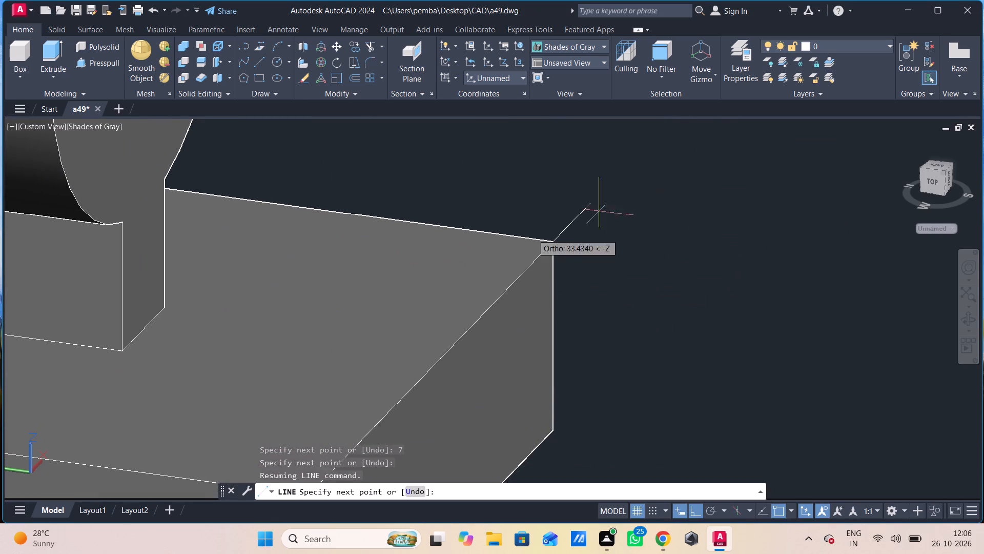
scroll(468, 250, down, 1)
middle_drag(474, 245, 490, 186)
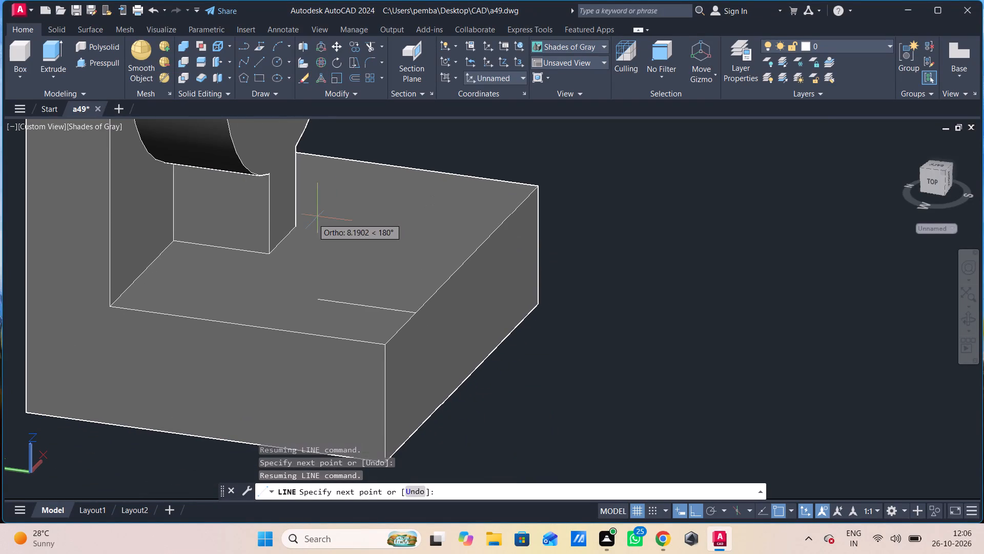
key(8)
key(Return)
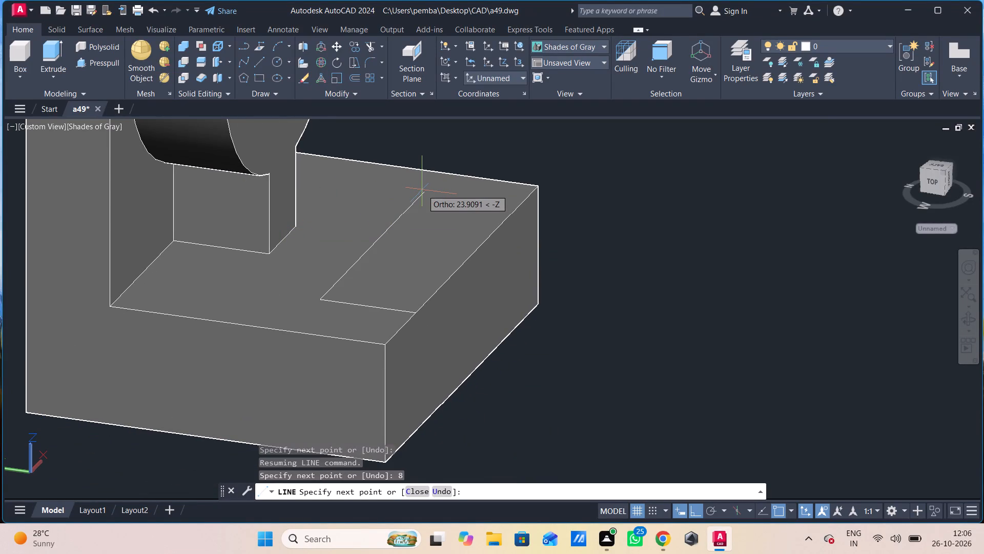
text(21)
key(Return)
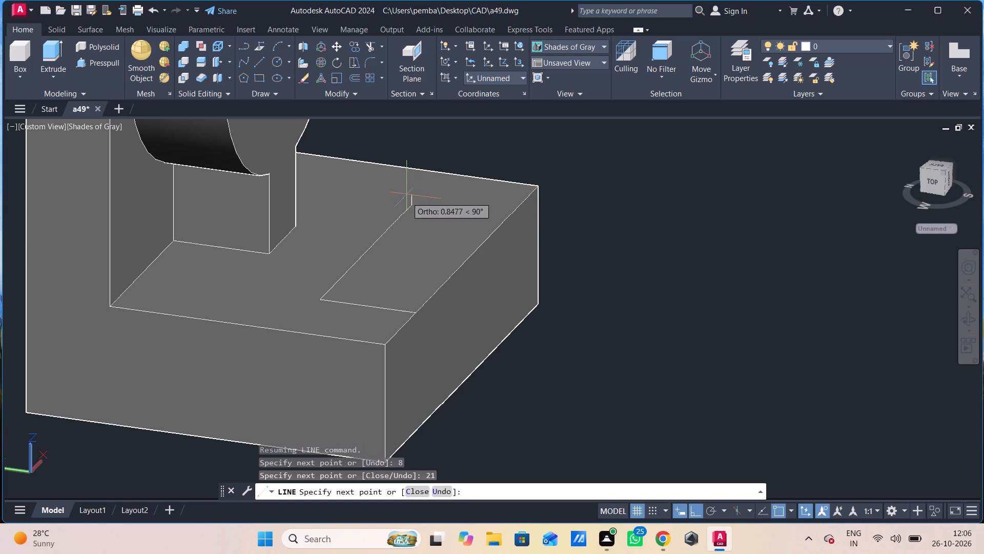
key(Escape)
Draw a circle of radius 5 centred where the 8-unit and 21-unit lines meet on the base's upper face.
text(c)
key(space)
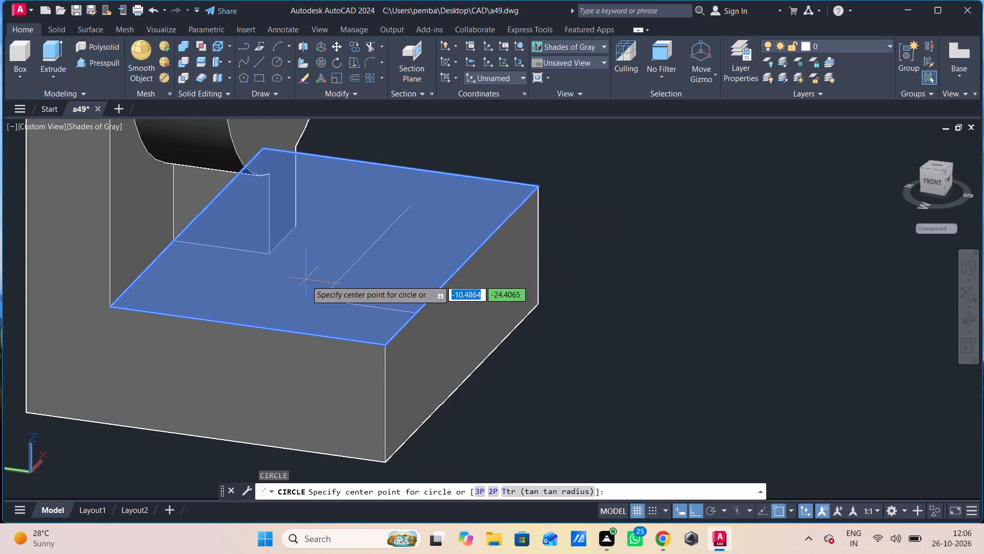
click(321, 301)
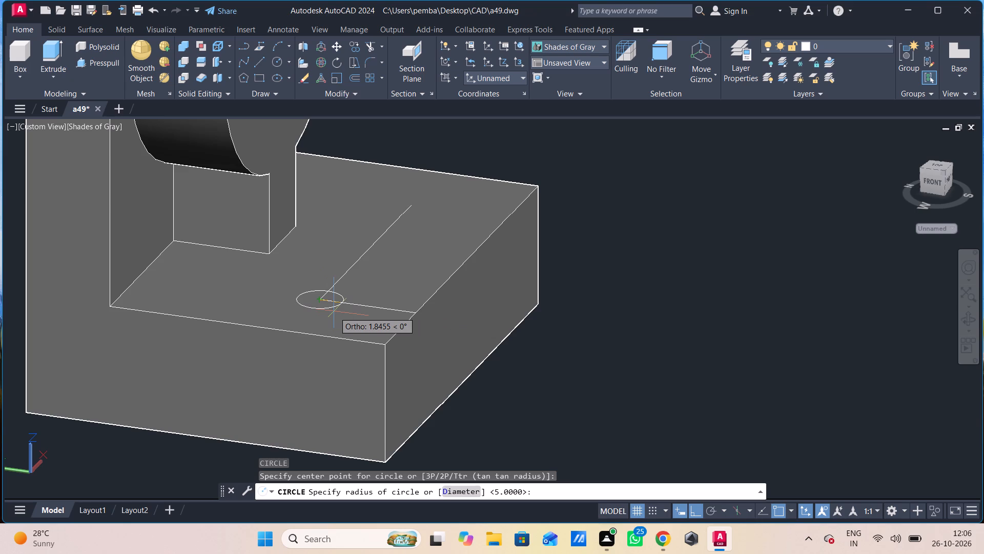
key(5)
key(Return)
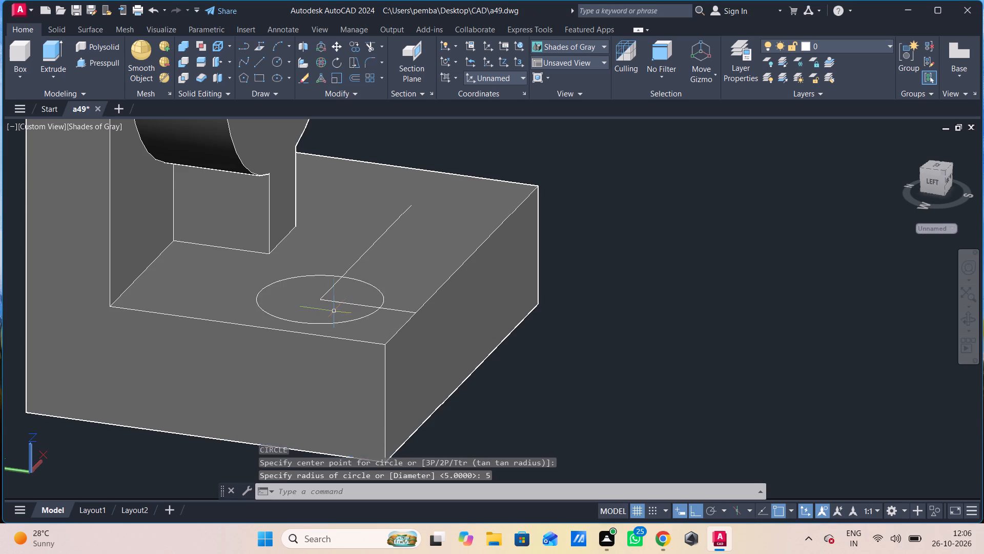
Draw a circle of radius 5 centred on the far end of the 21-unit line on the base's upper face.
key(space)
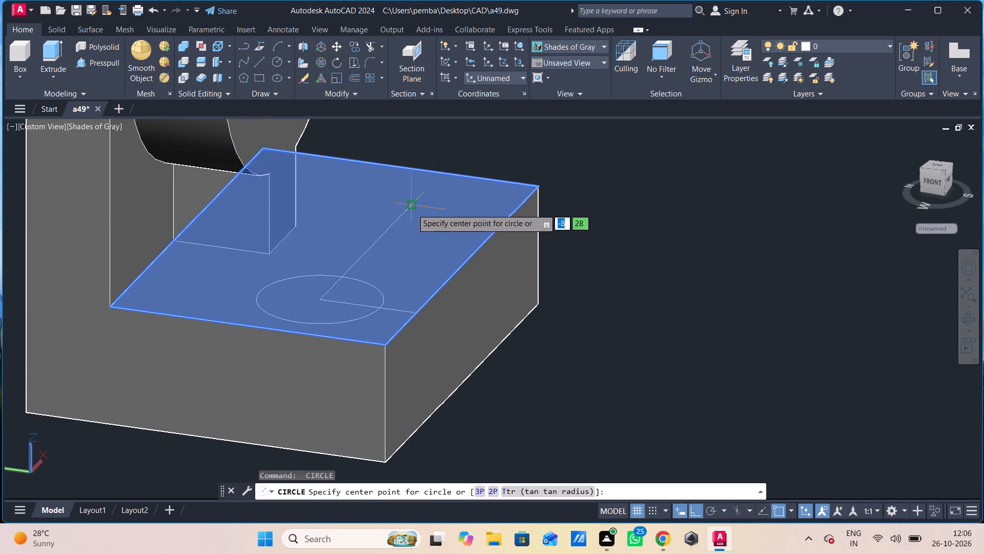
click(413, 201)
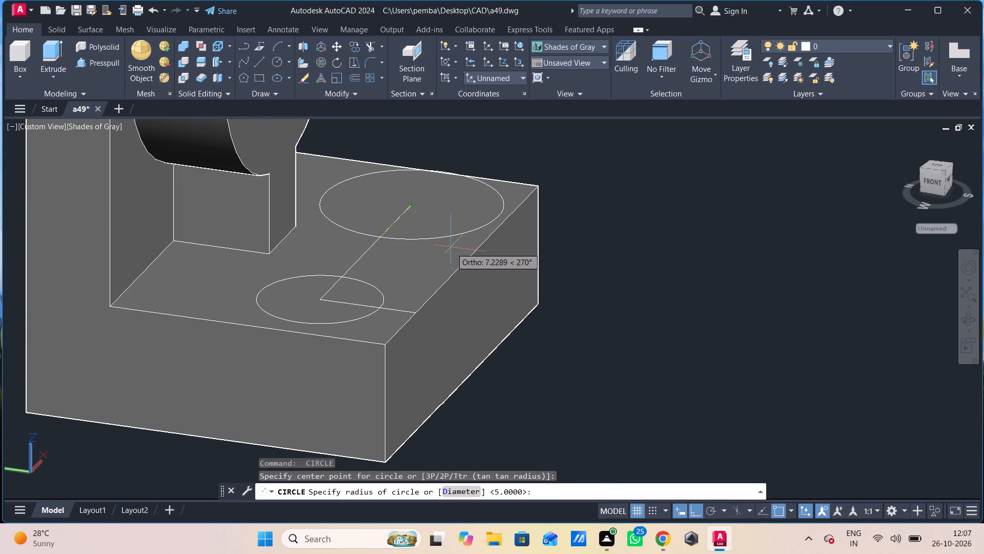
key(5)
key(Return)
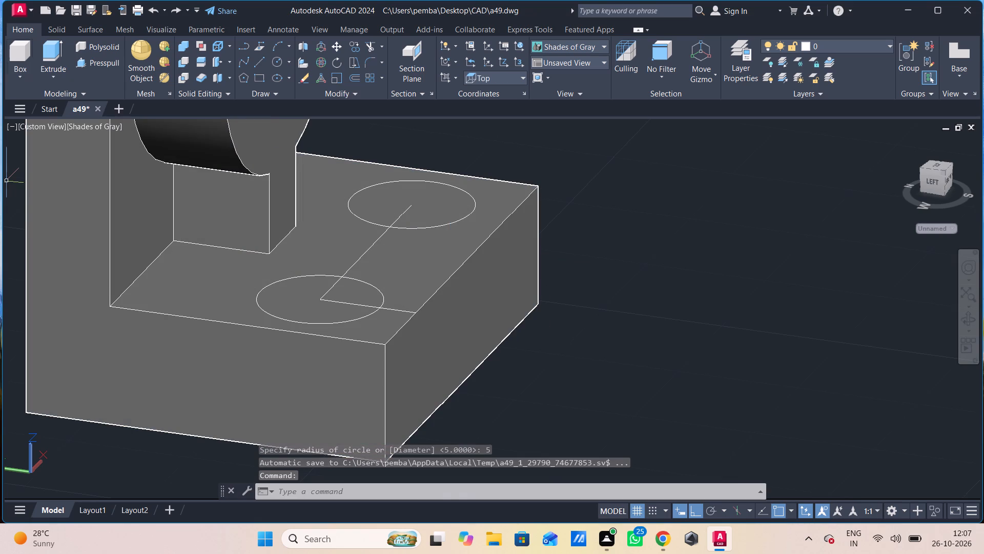
Switch to the 2D Wireframe visual style and erase the two construction lines between the circles on the base.
click(90, 126)
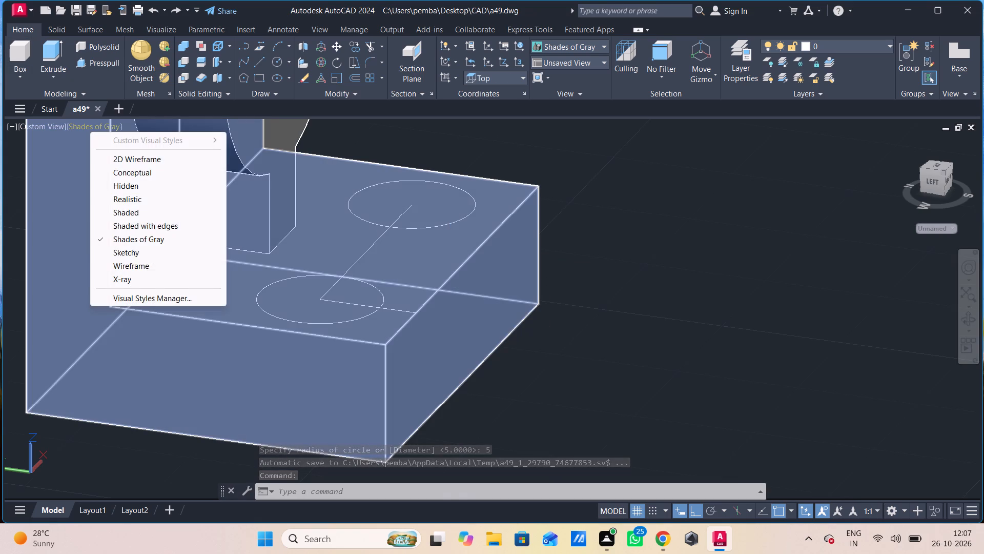
click(107, 157)
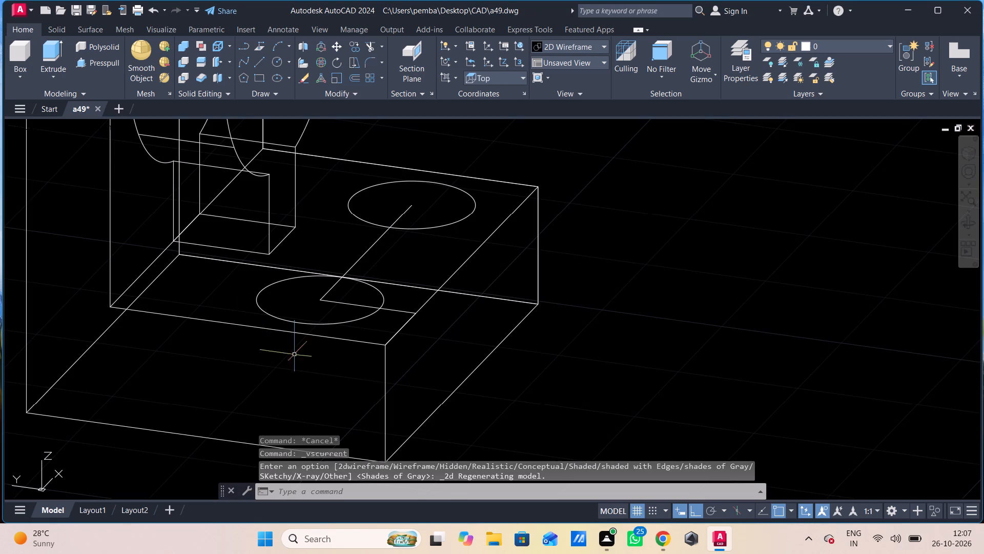
click(346, 282)
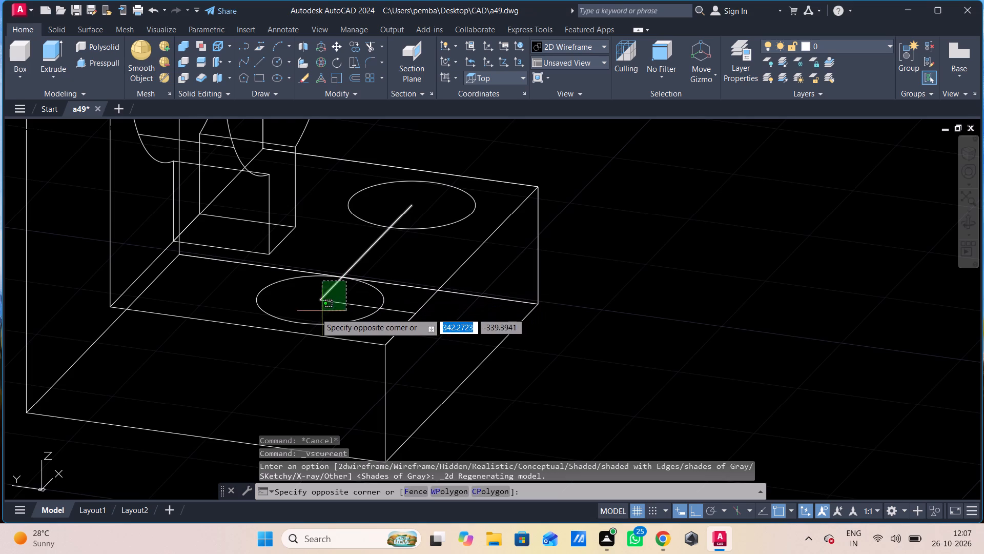
click(314, 313)
key(Delete)
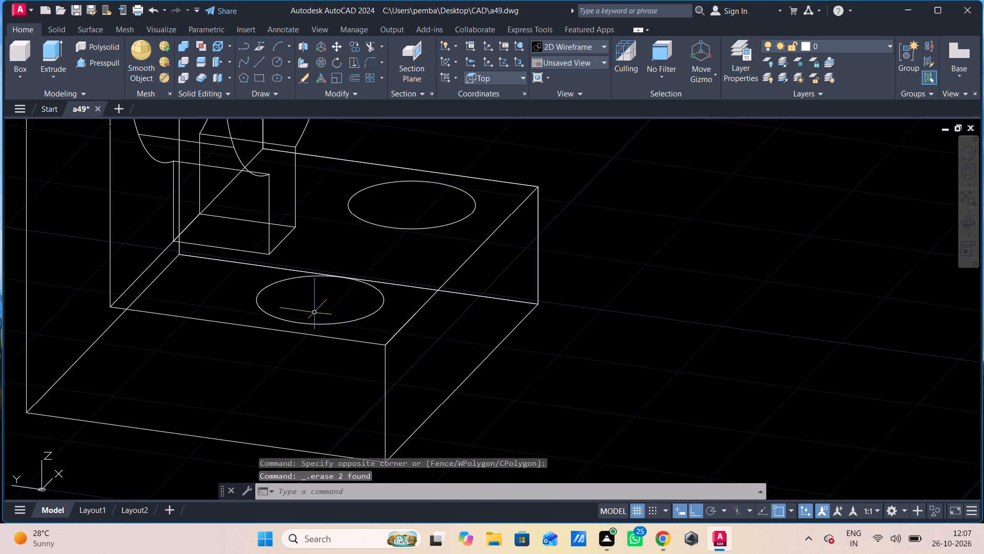
Presspull the near circle on the base downward as a cylinder extending well past the base's underside.
click(90, 59)
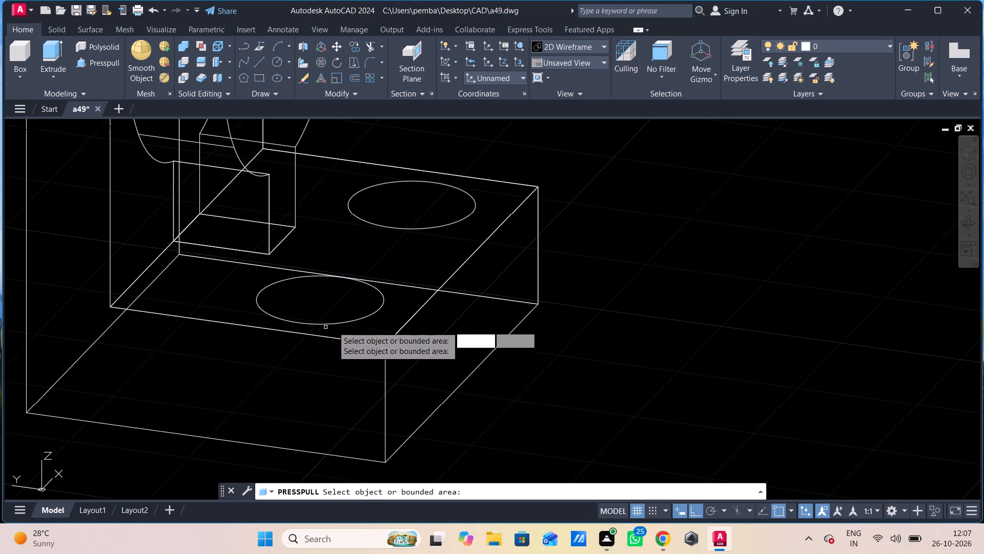
click(335, 323)
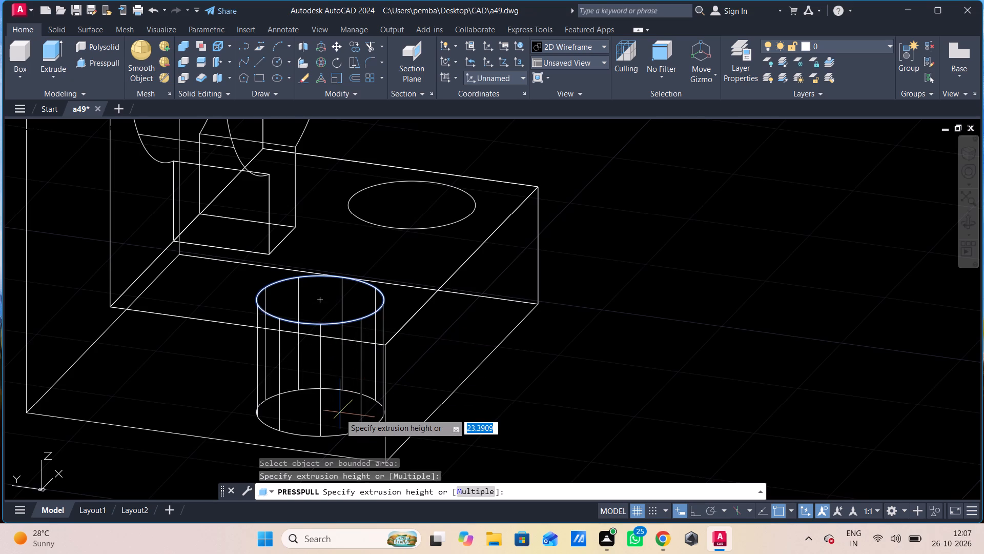
middle_drag(340, 413, 373, 293)
scroll(372, 307, down, 1)
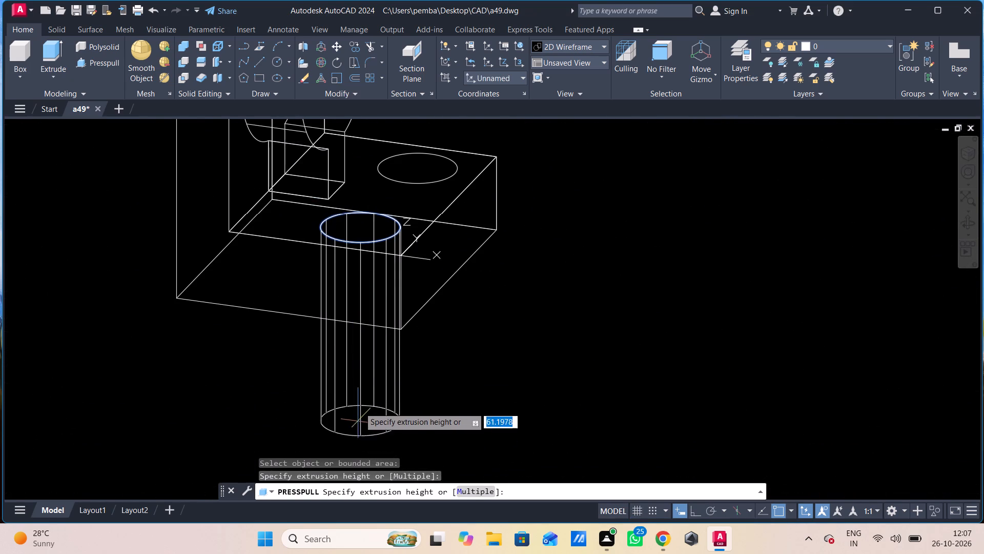
click(361, 398)
Presspull the area inside the far circle downward through the base to cut its hole.
click(418, 171)
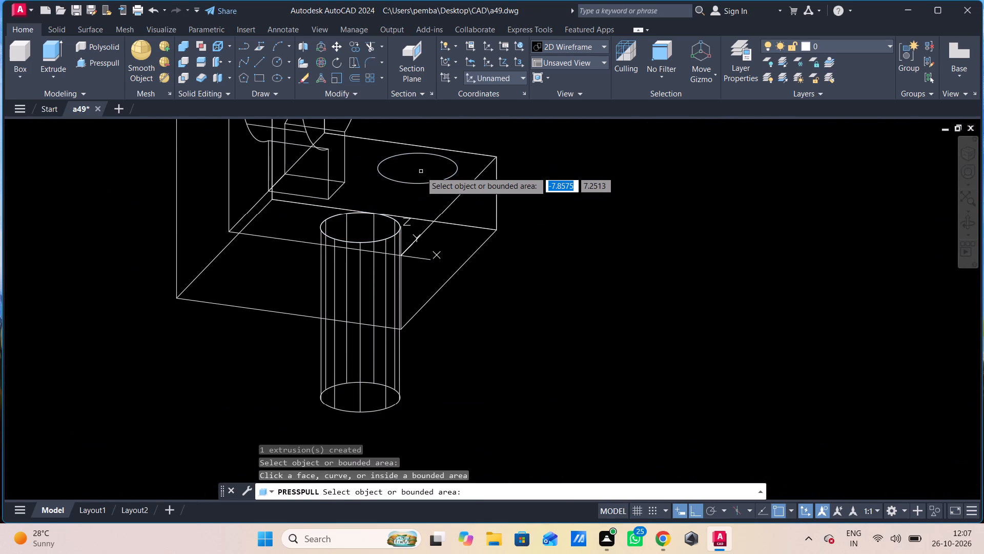
click(424, 160)
click(451, 344)
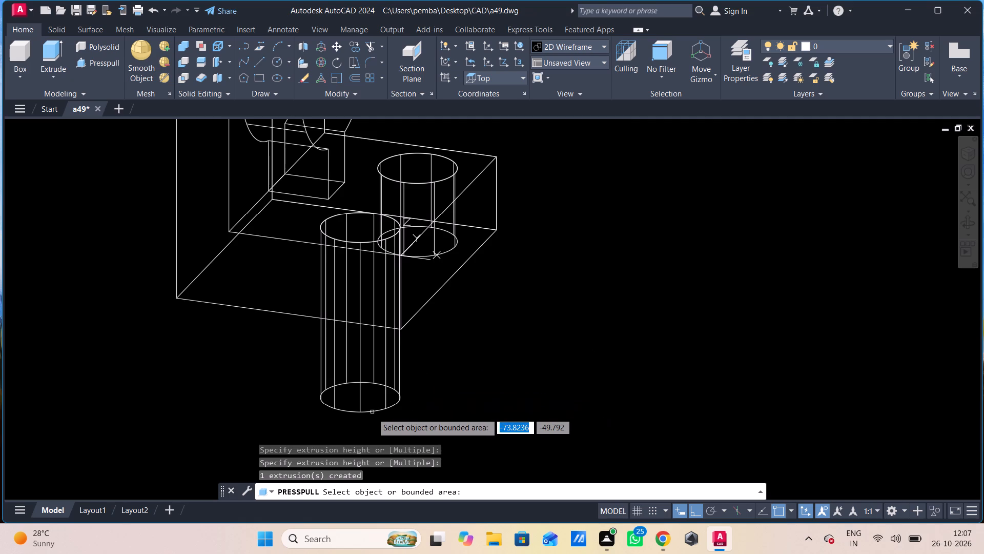
key(Escape)
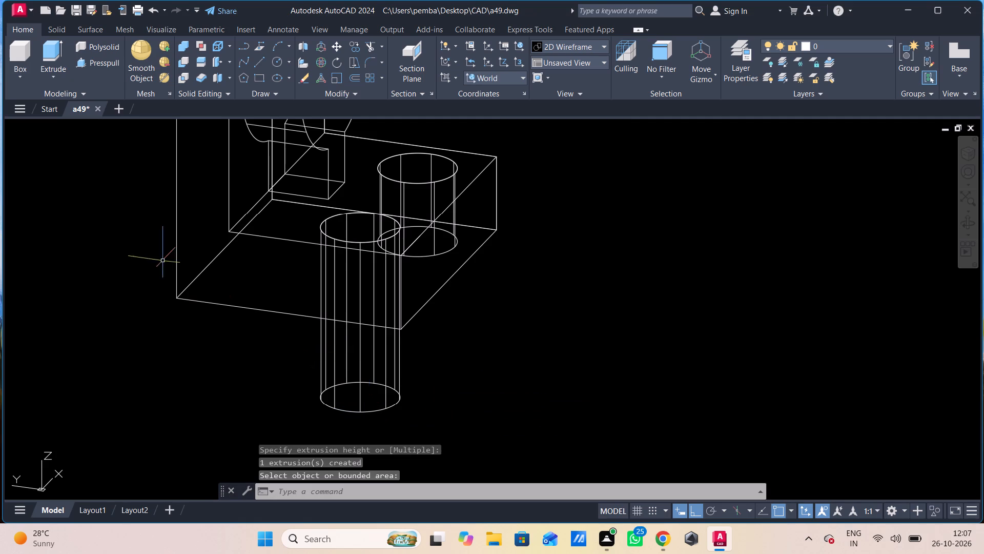
Switch to the Shades of Gray visual style and subtract the near cylinder from the main solid.
click(93, 125)
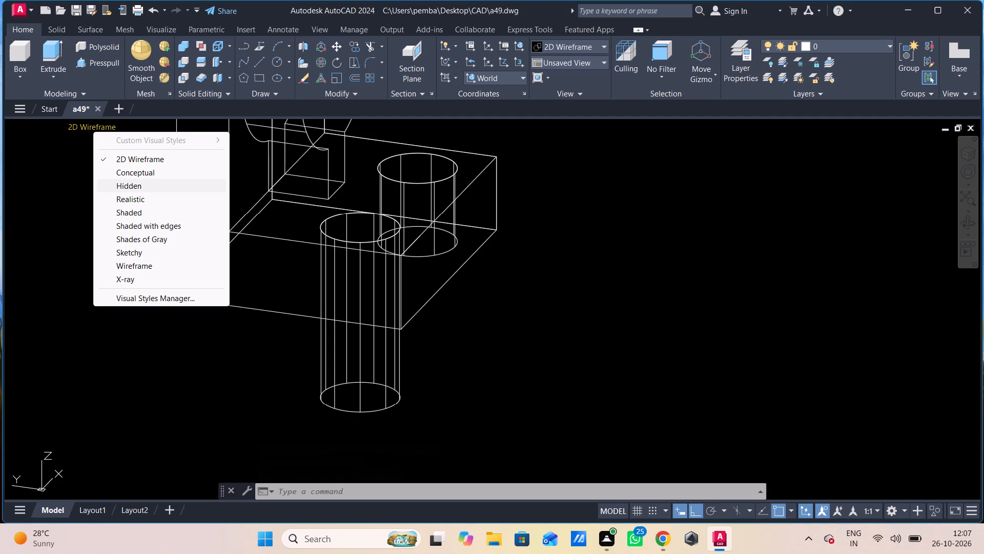
click(150, 236)
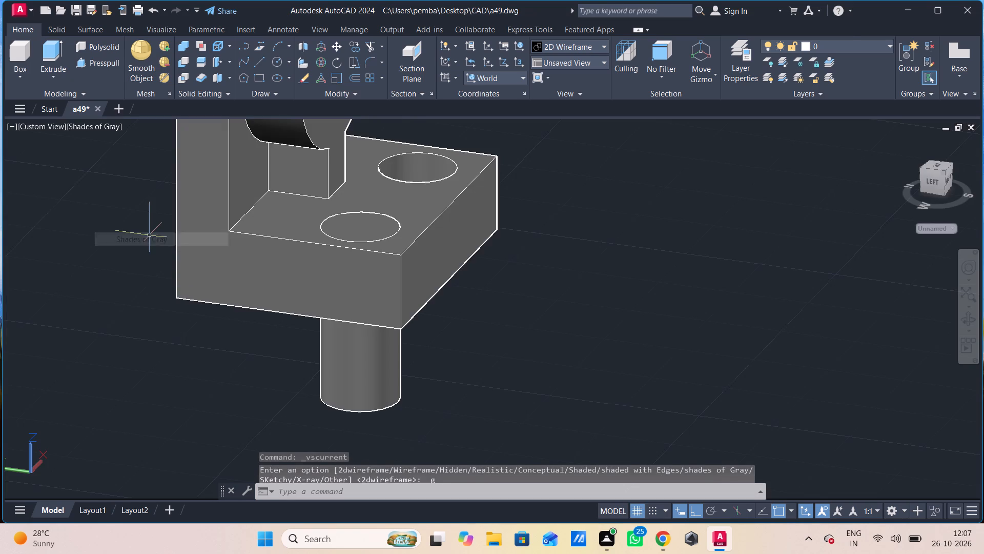
key(s)
key(u)
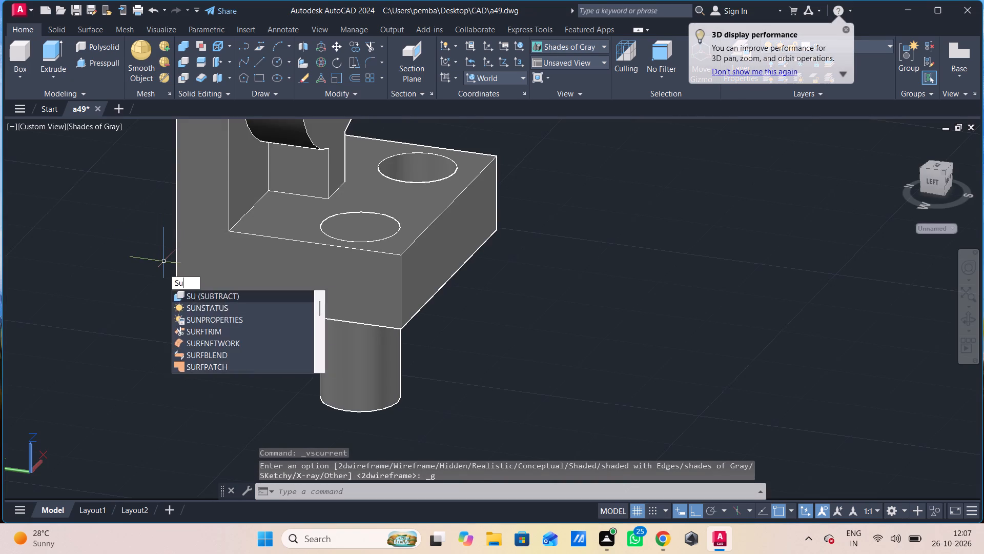
key(b)
key(space)
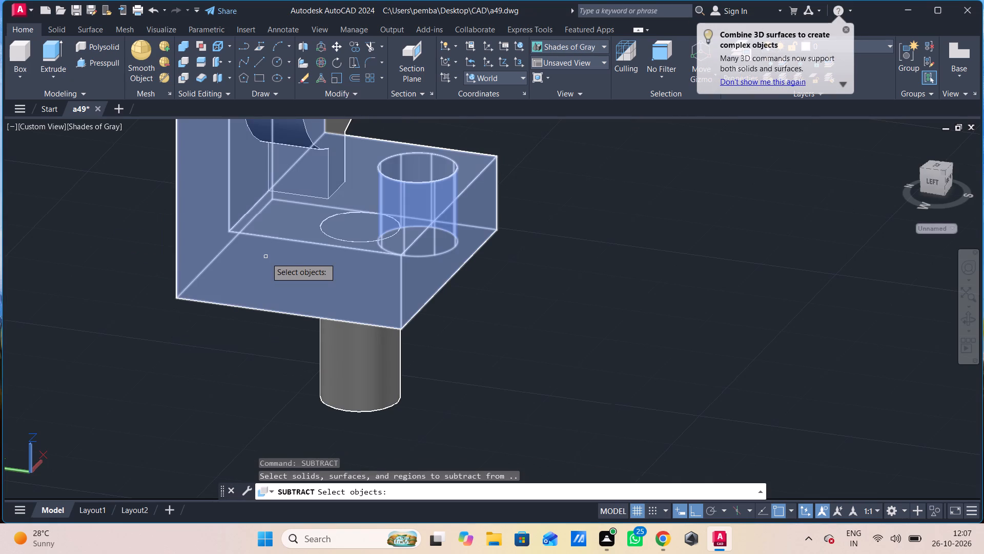
click(266, 258)
key(space)
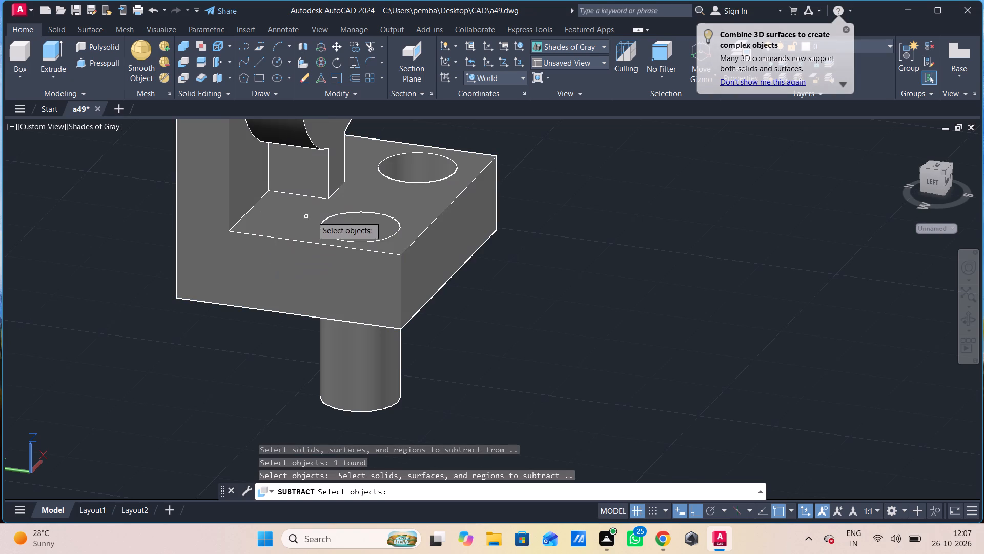
click(336, 224)
key(space)
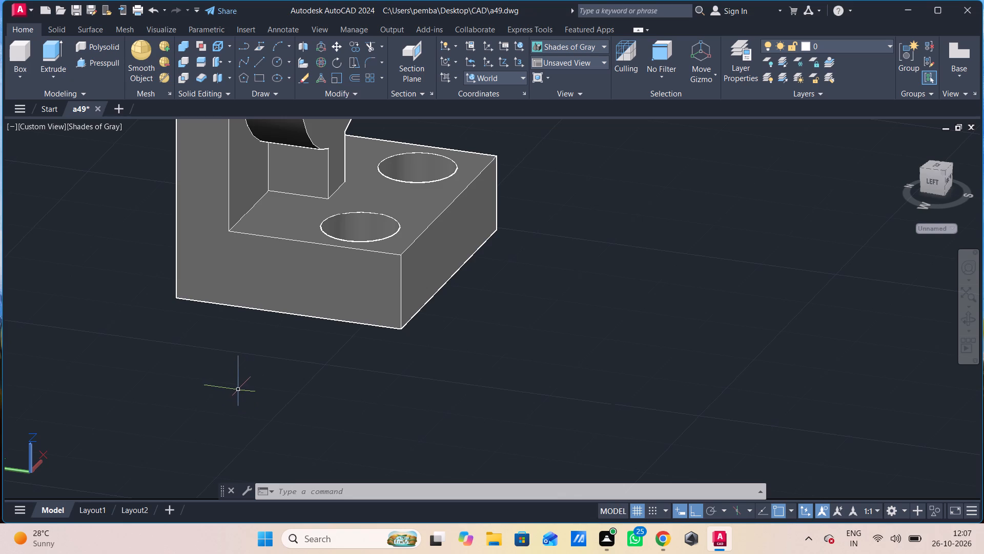
key(Escape)
Inspect the whole part, checking the base holes, tabbed ring and slotted upper block from the front-left.
scroll(247, 392, down, 3)
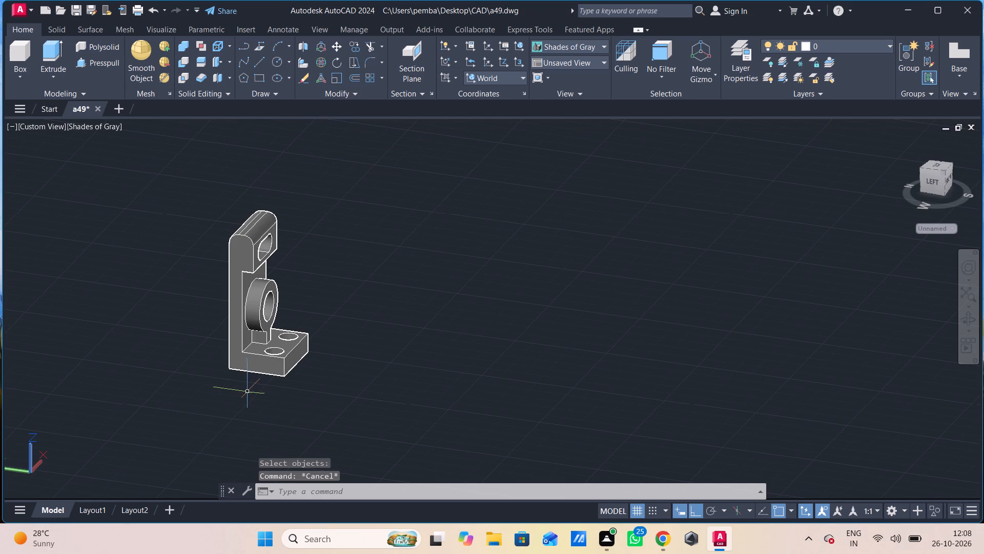
middle_drag(532, 407, 654, 388)
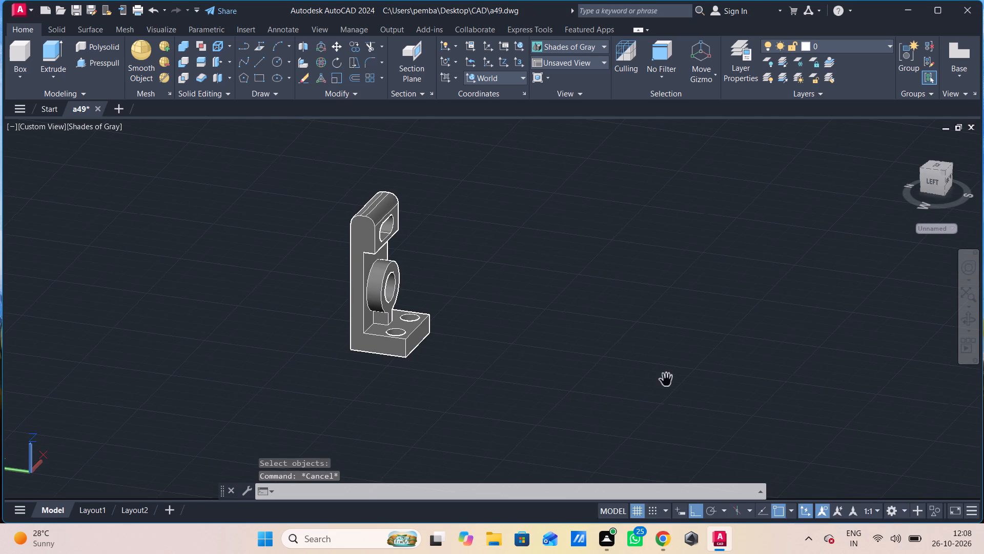
shift+middle_drag(668, 376, 614, 363)
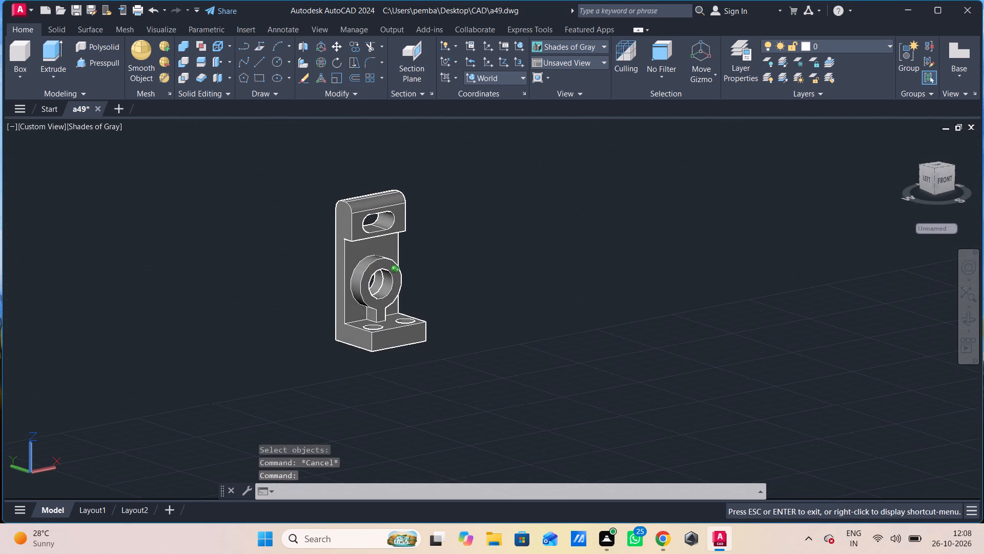
shift+middle_drag(614, 363, 623, 368)
scroll(137, 185, up, 3)
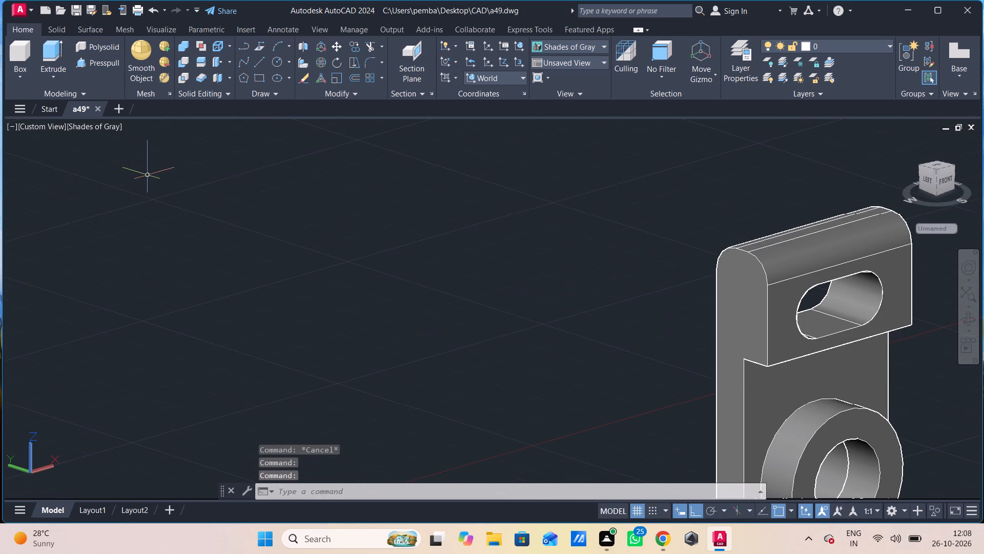
middle_drag(148, 175, 18, 191)
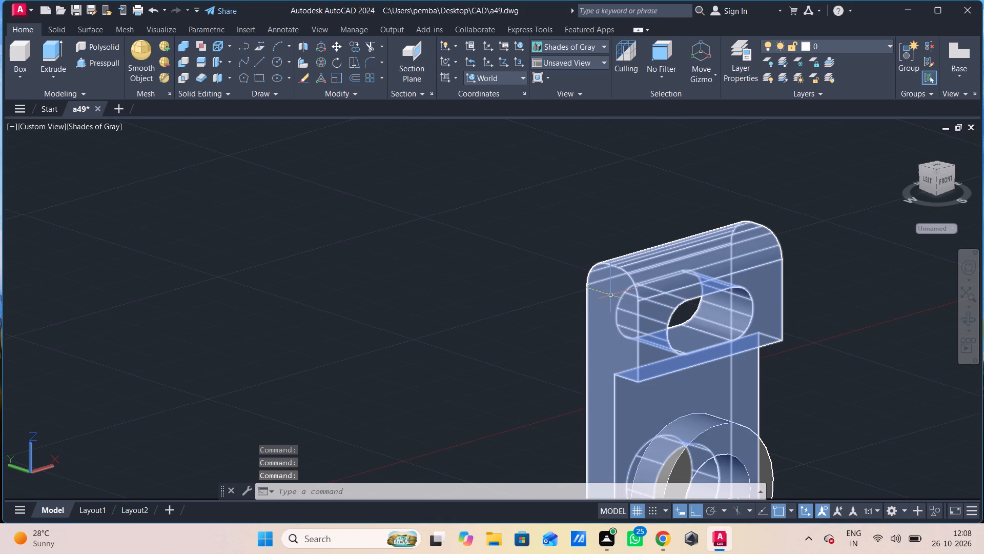
middle_drag(491, 360, 351, 272)
scroll(343, 280, down, 1)
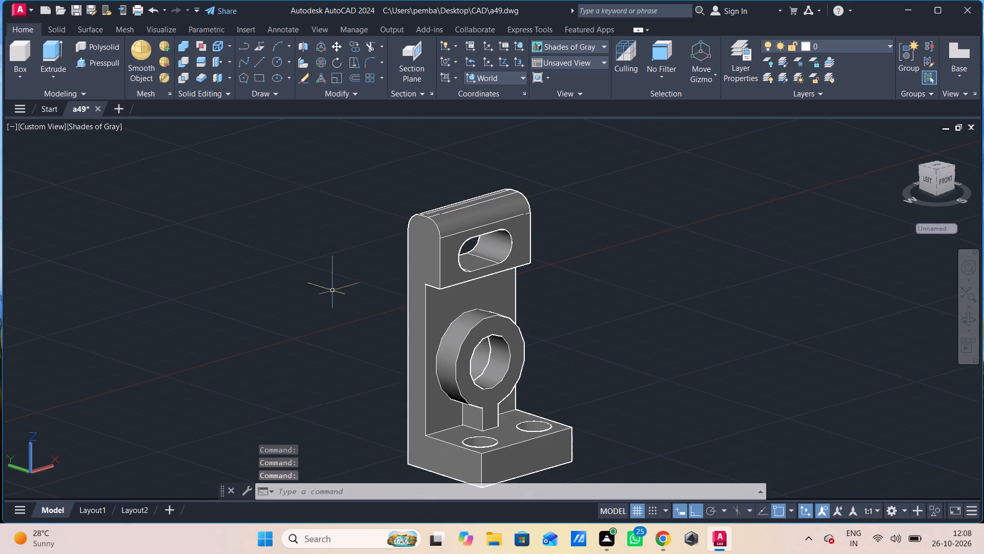
middle_drag(346, 292, 340, 257)
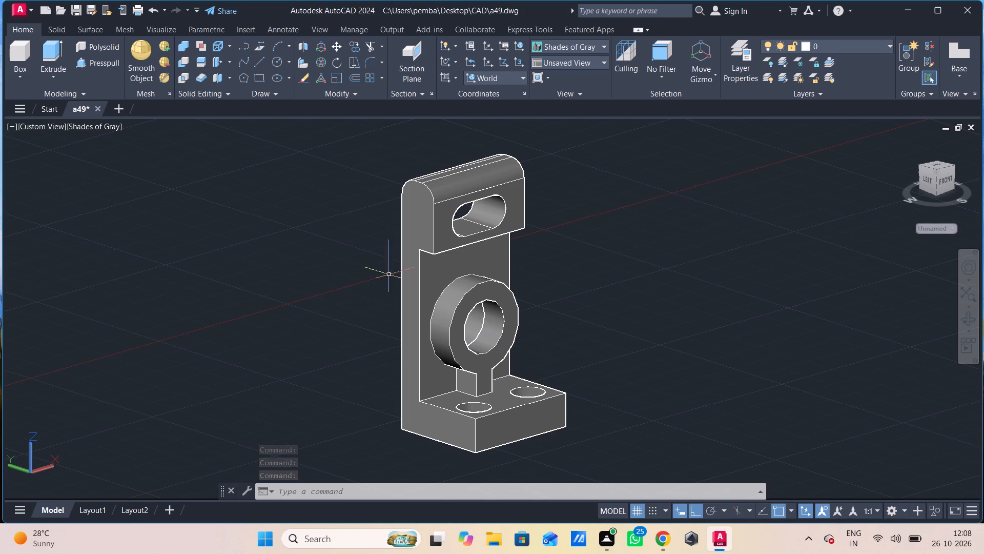
Union the main stepped body with the tabbed ring into one solid.
key(u)
key(n)
key(i)
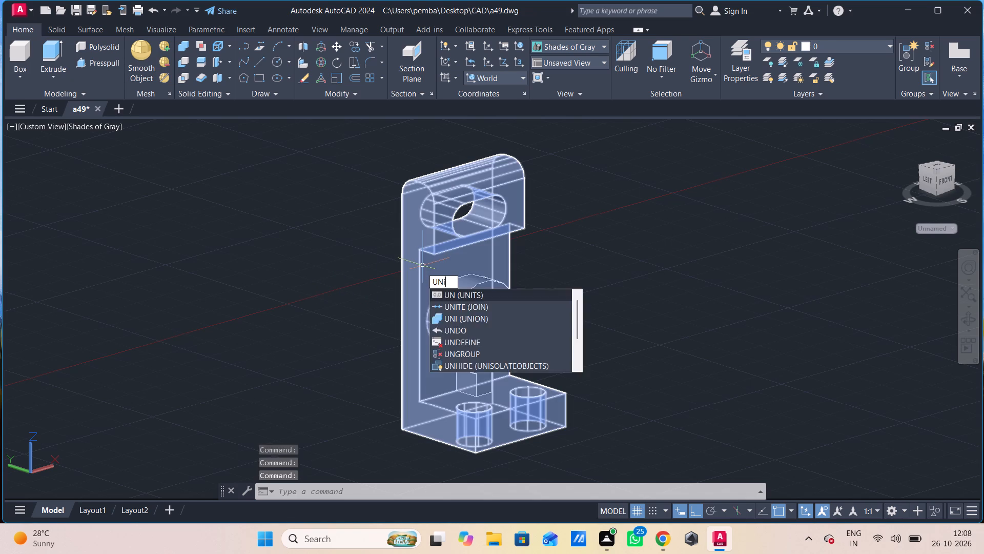
key(space)
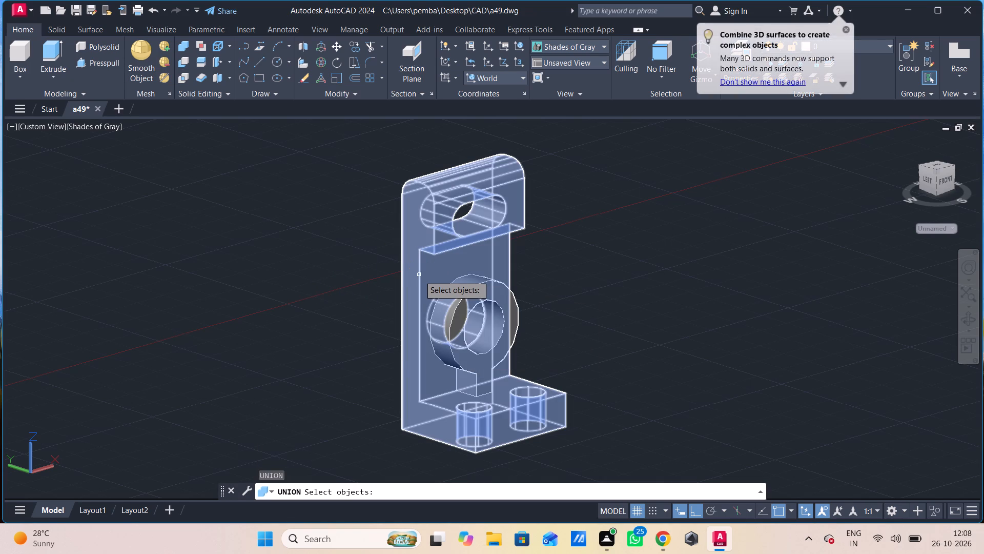
click(423, 271)
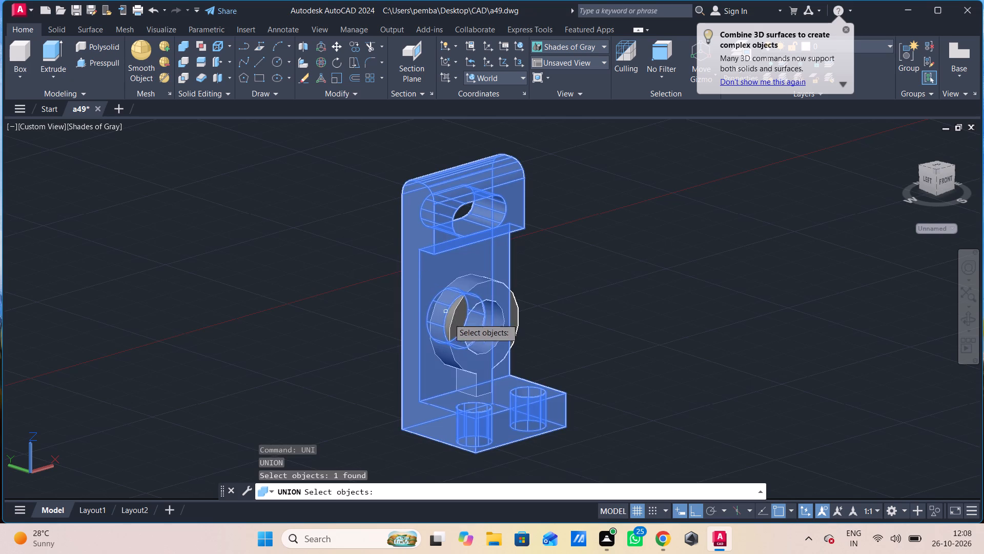
click(455, 325)
key(space)
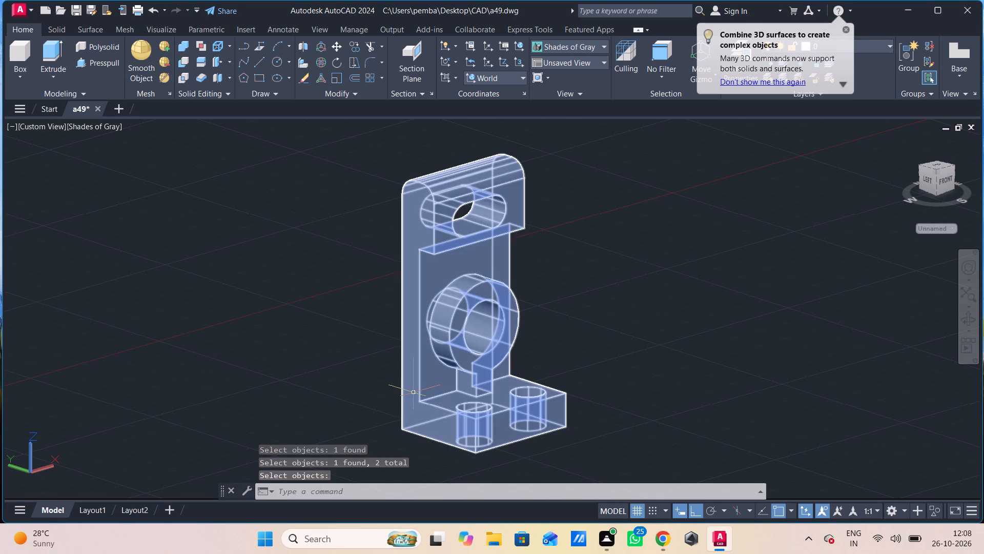
click(413, 394)
key(space)
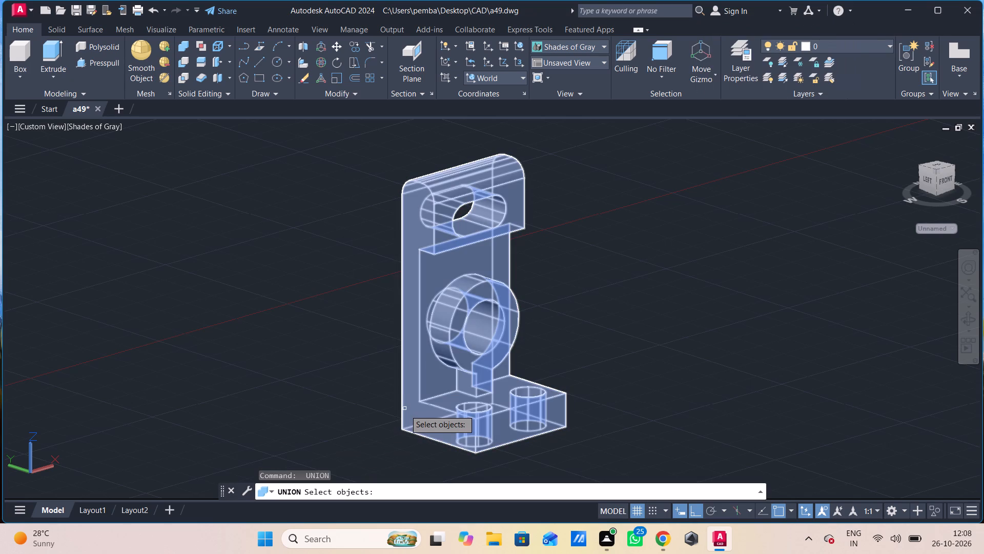
key(f)
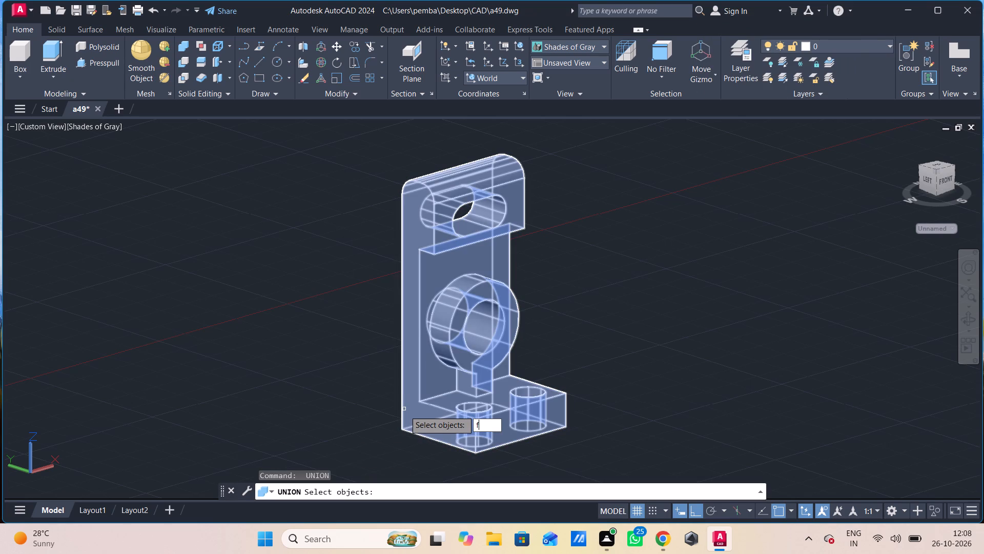
key(Escape)
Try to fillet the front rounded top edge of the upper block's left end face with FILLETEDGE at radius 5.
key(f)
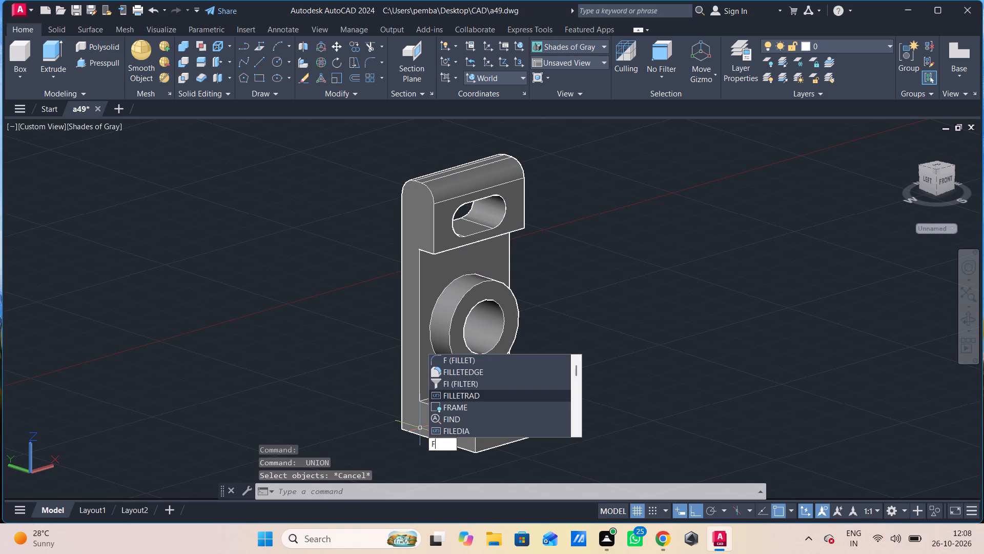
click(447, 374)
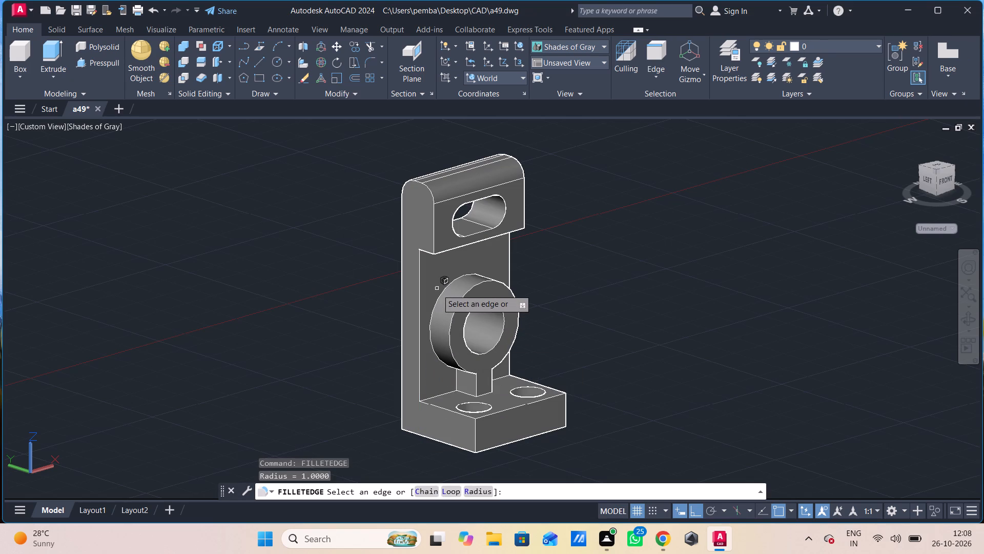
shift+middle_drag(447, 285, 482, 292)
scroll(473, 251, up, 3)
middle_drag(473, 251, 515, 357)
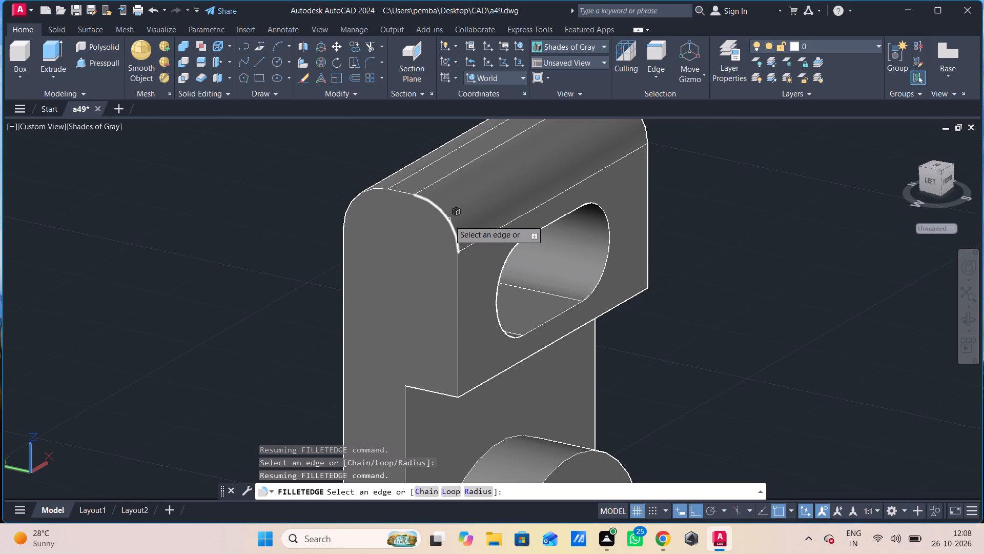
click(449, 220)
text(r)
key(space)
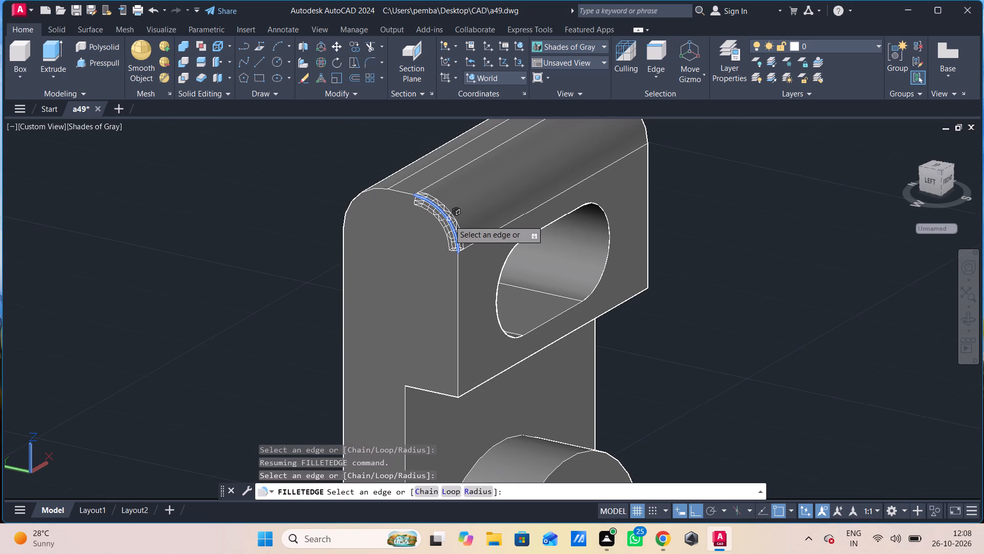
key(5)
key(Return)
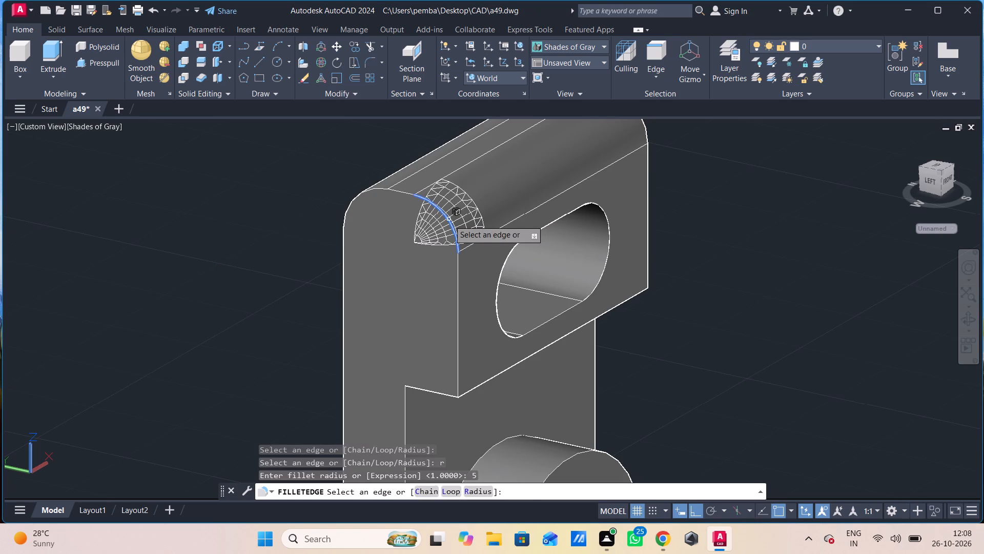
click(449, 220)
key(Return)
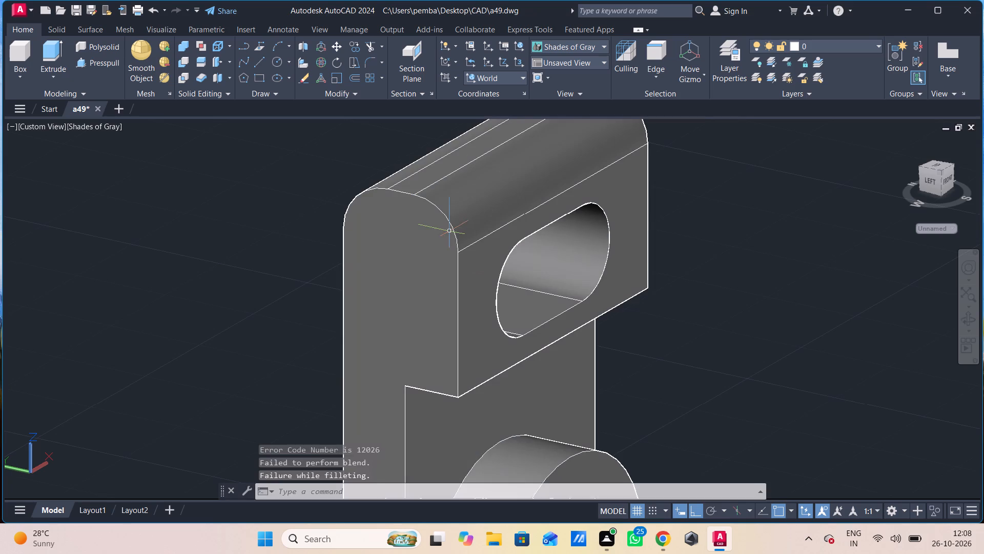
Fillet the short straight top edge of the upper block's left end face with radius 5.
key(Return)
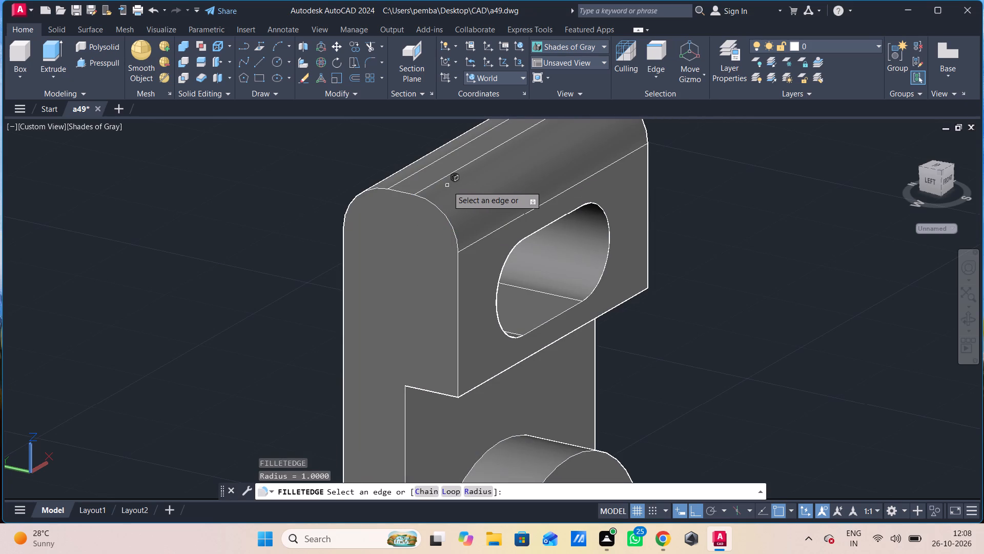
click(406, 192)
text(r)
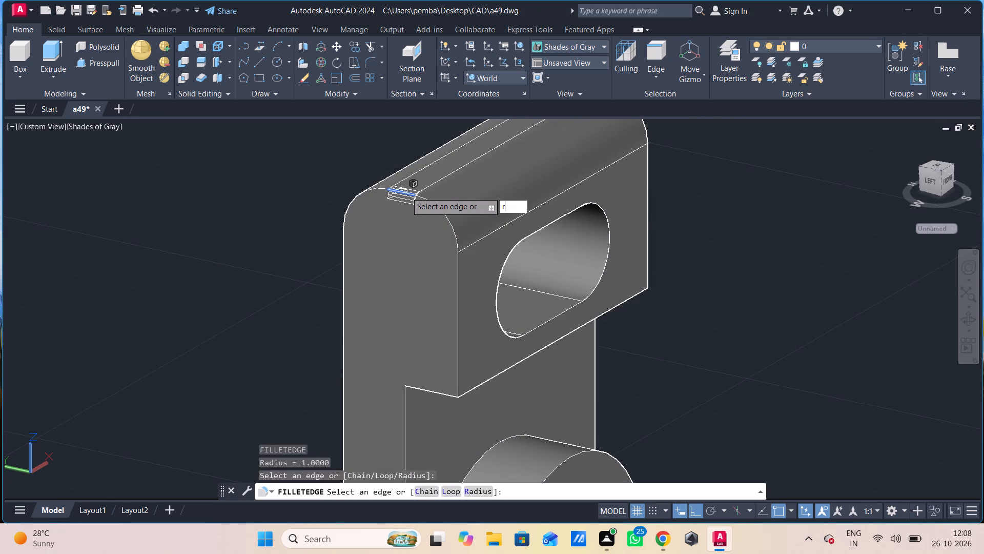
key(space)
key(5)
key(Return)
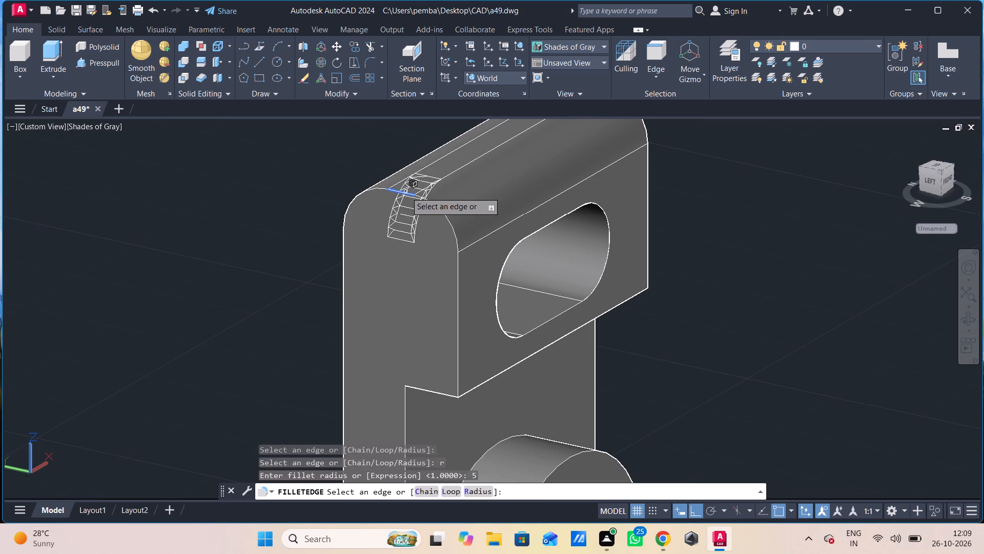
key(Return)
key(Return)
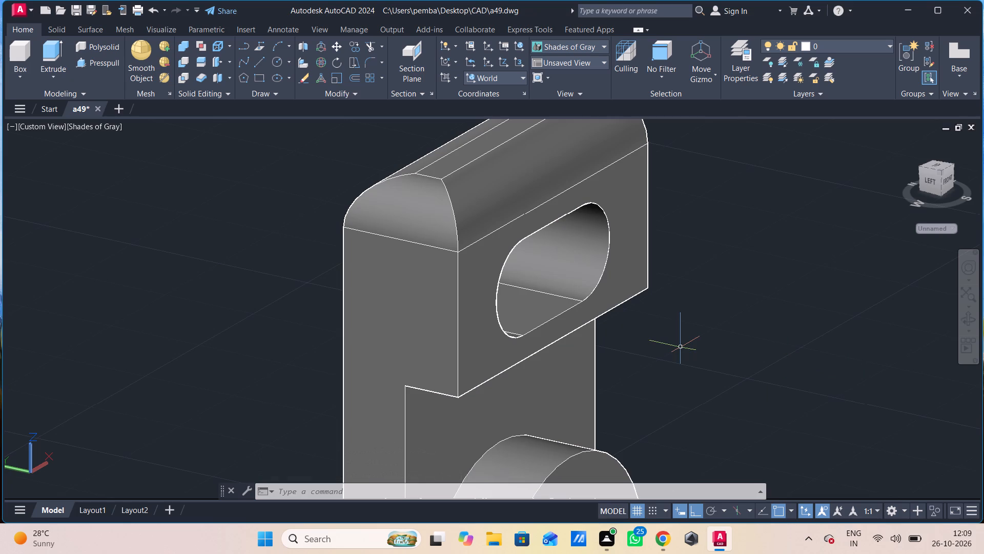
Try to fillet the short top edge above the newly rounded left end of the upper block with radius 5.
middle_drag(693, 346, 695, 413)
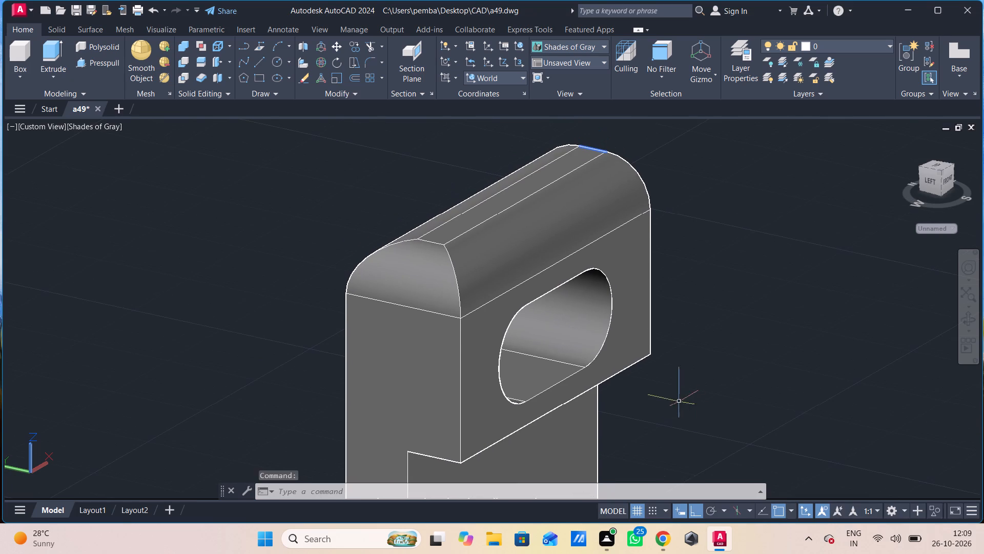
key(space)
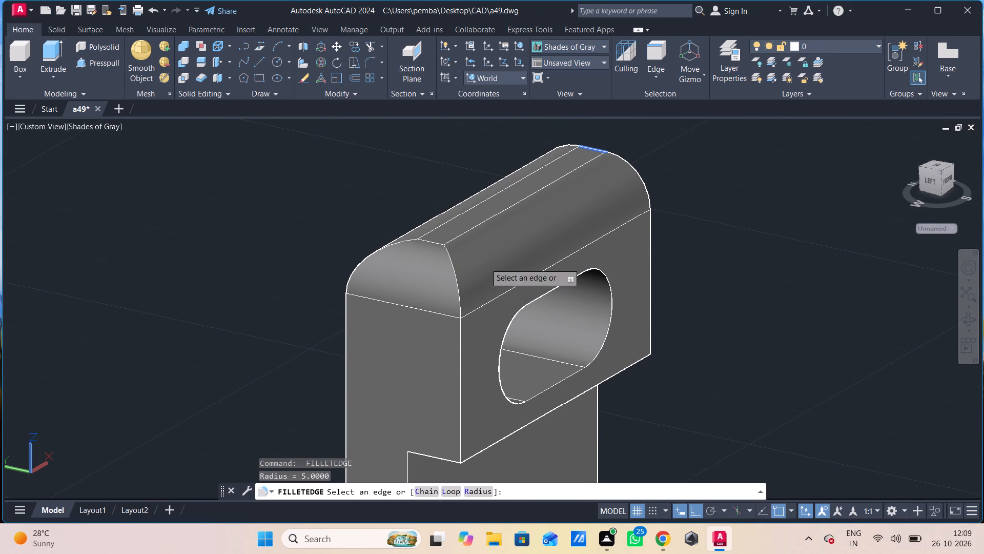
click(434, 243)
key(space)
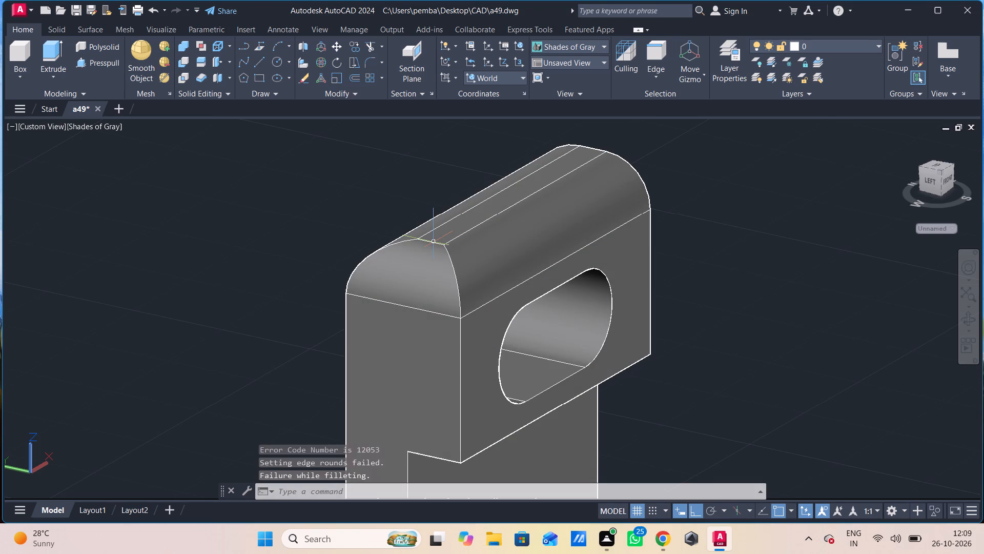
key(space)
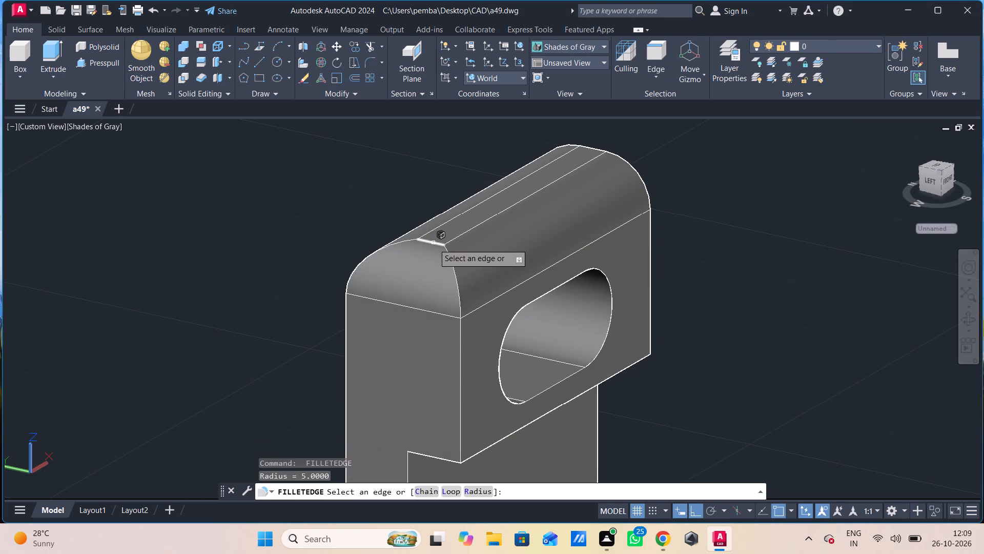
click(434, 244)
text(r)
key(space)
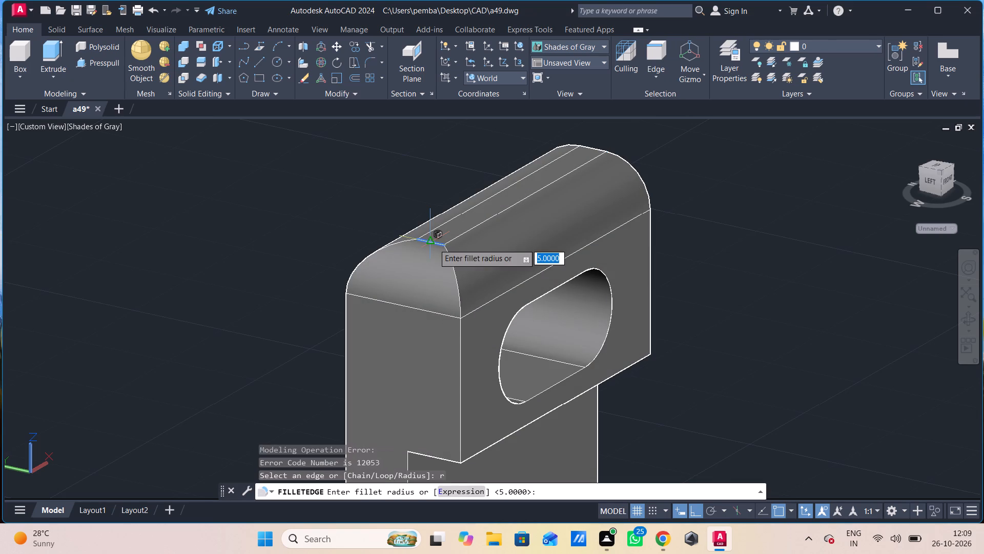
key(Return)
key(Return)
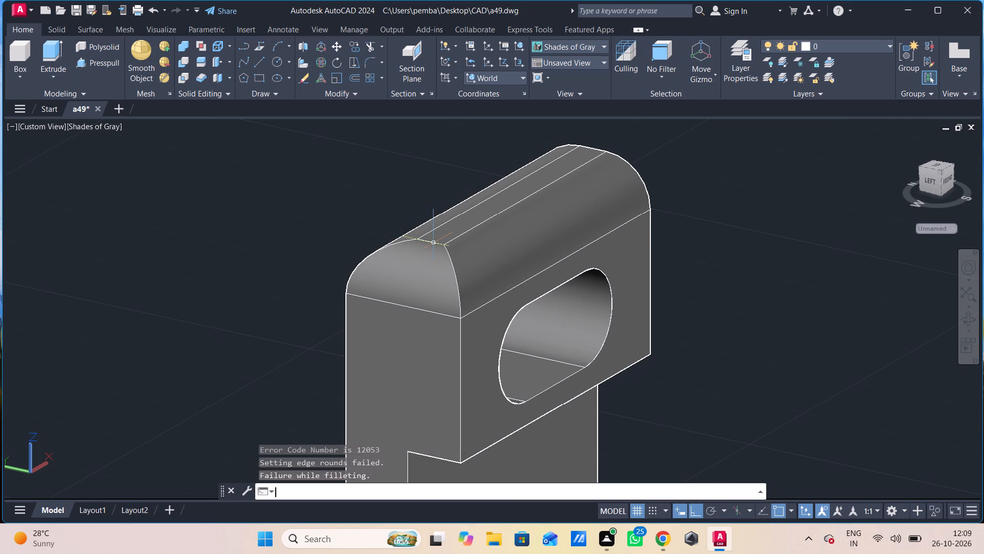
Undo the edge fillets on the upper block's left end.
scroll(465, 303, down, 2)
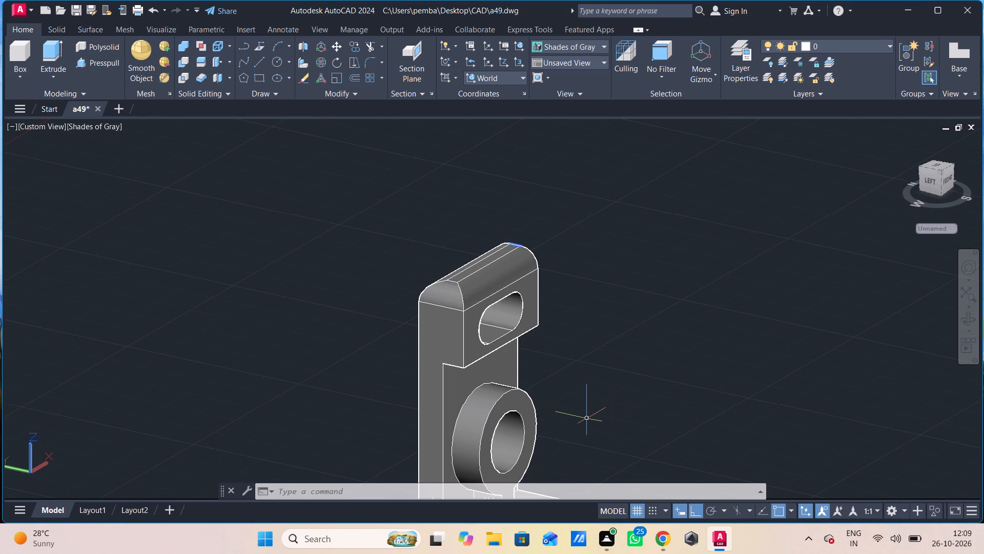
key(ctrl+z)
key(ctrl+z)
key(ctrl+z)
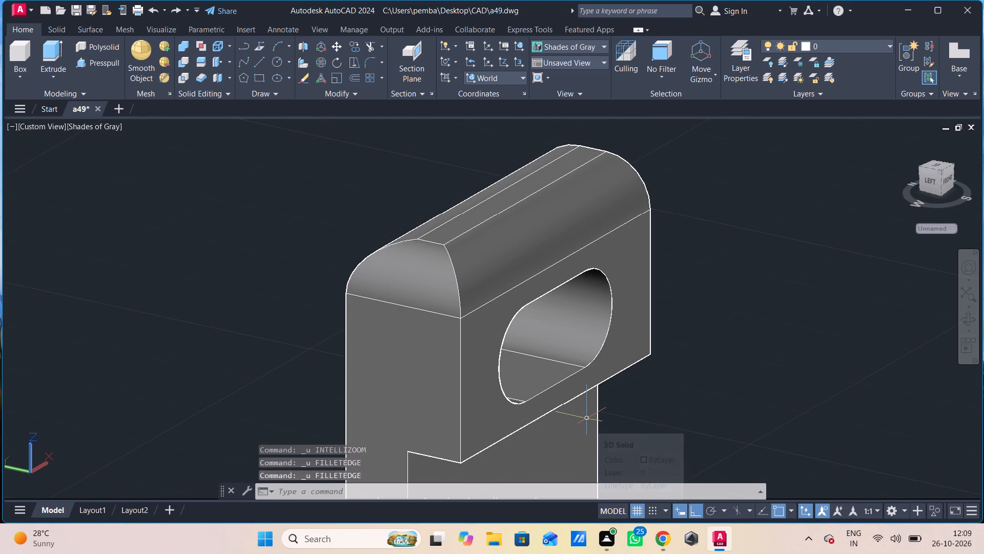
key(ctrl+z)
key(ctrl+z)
Save the a49 drawing.
scroll(587, 420, down, 2)
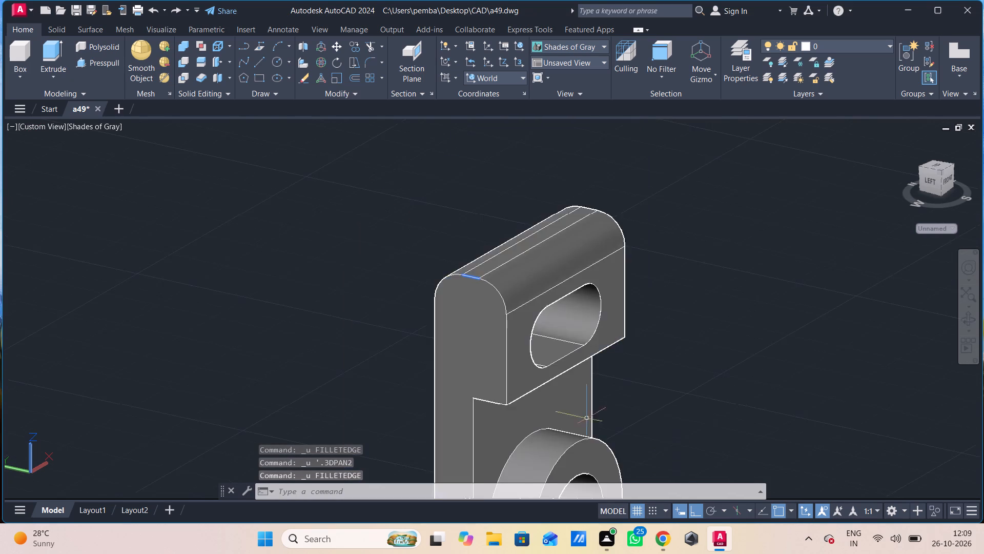
middle_drag(582, 422, 558, 235)
middle_drag(551, 249, 553, 258)
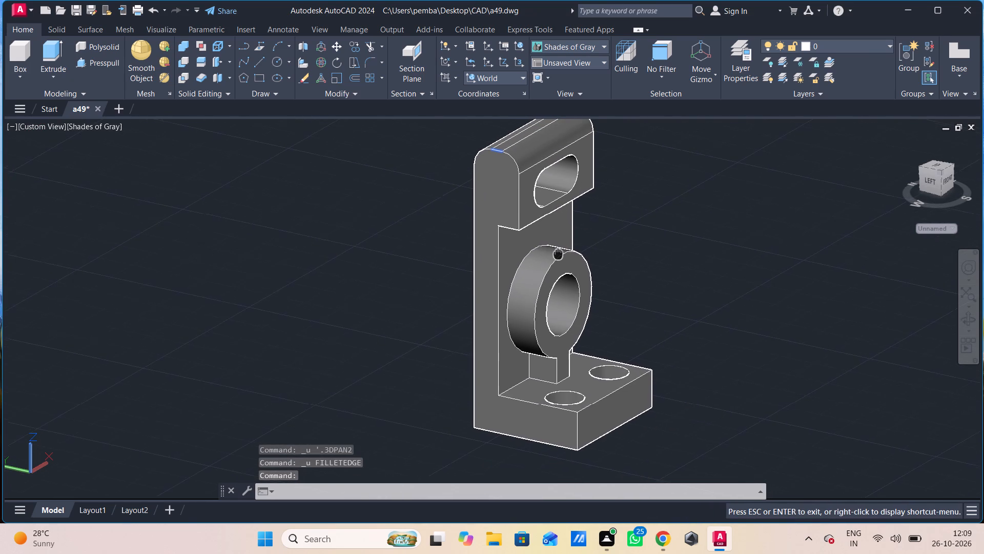
middle_drag(553, 258, 521, 266)
scroll(509, 266, down, 1)
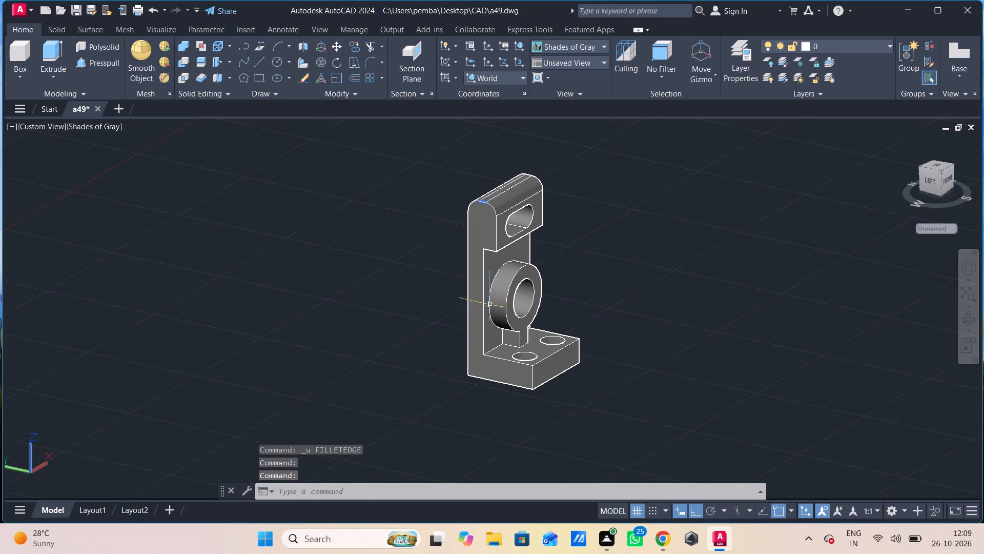
key(ctrl+s)
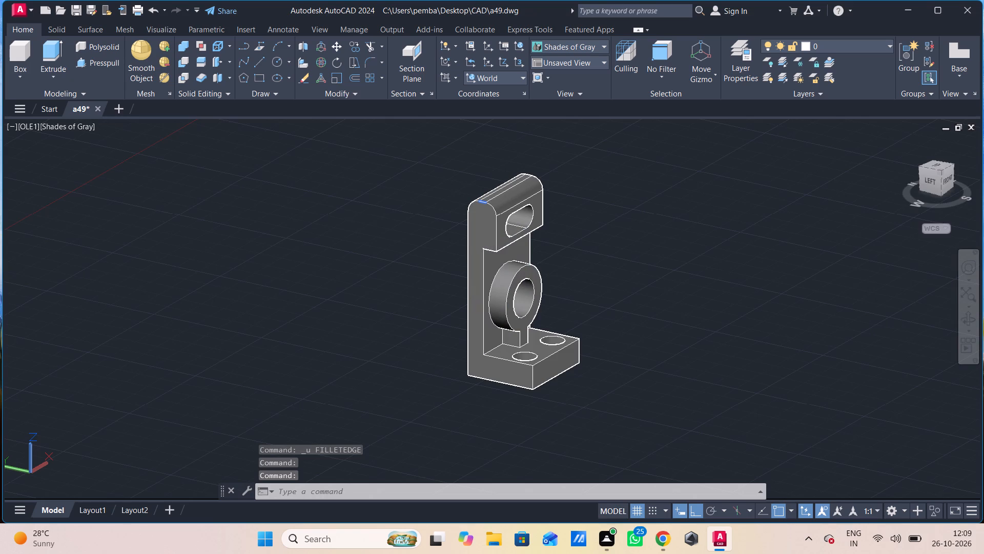
Set up a centred plot with AutoCAD PDF (High Quality Print).pc3, using a Window plot area around the whole part.
key(ctrl+p)
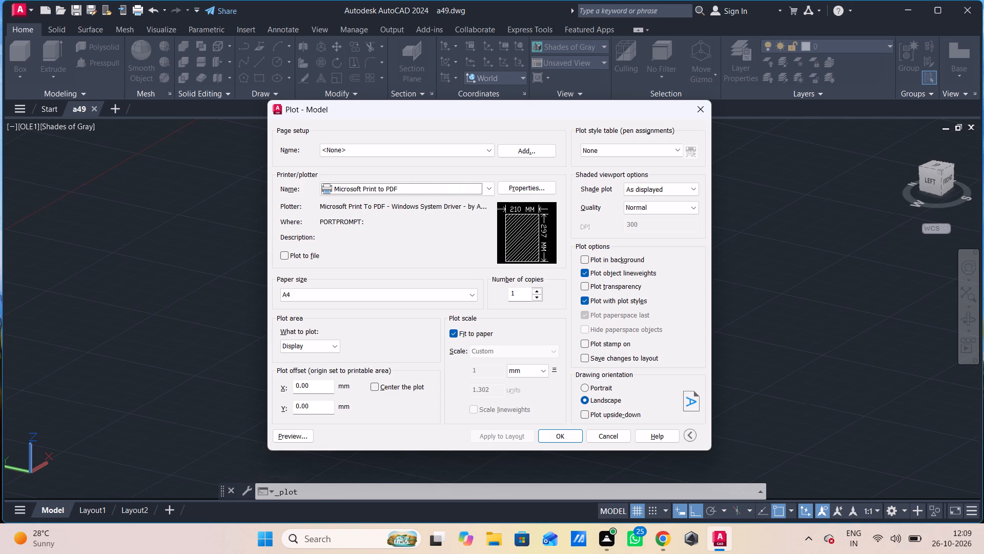
click(430, 185)
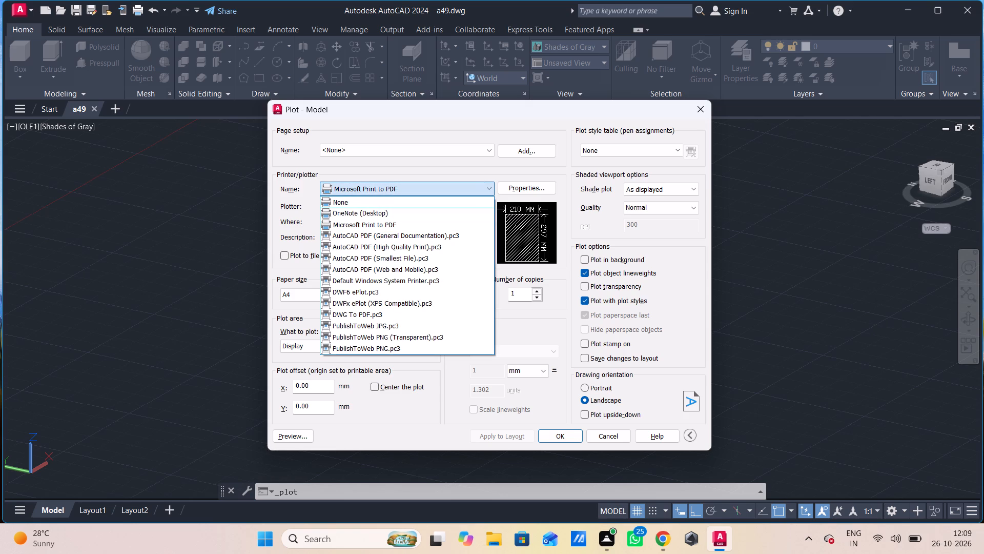
click(424, 244)
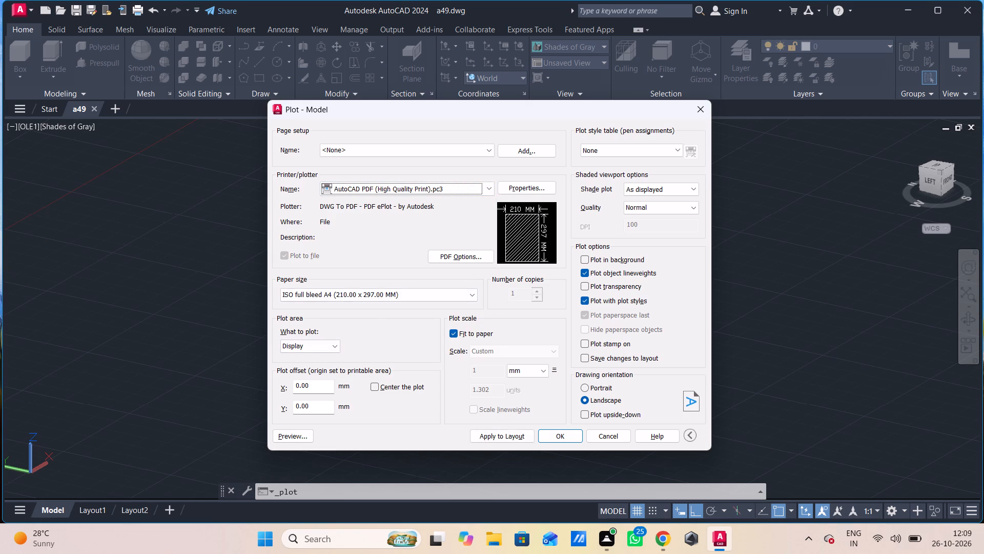
click(374, 387)
click(336, 349)
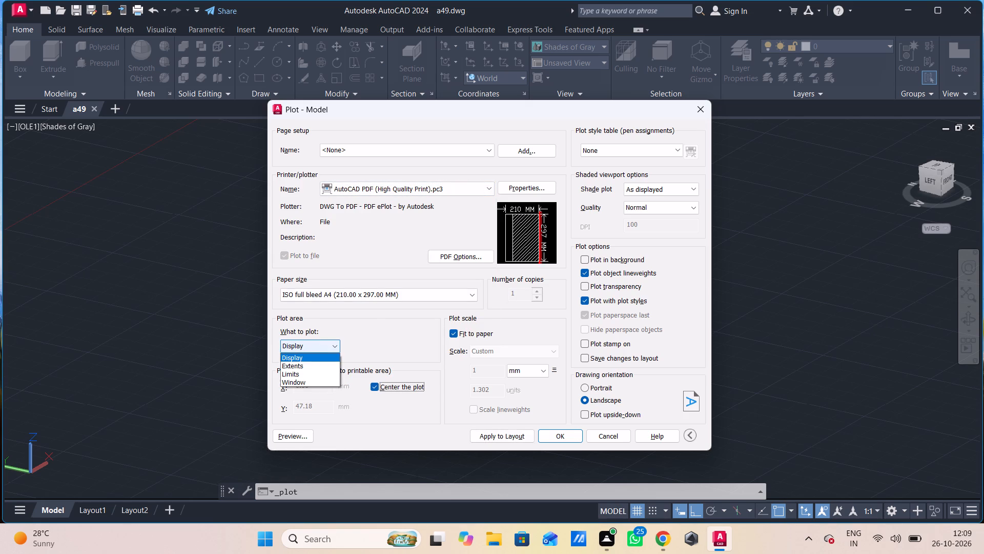
click(327, 383)
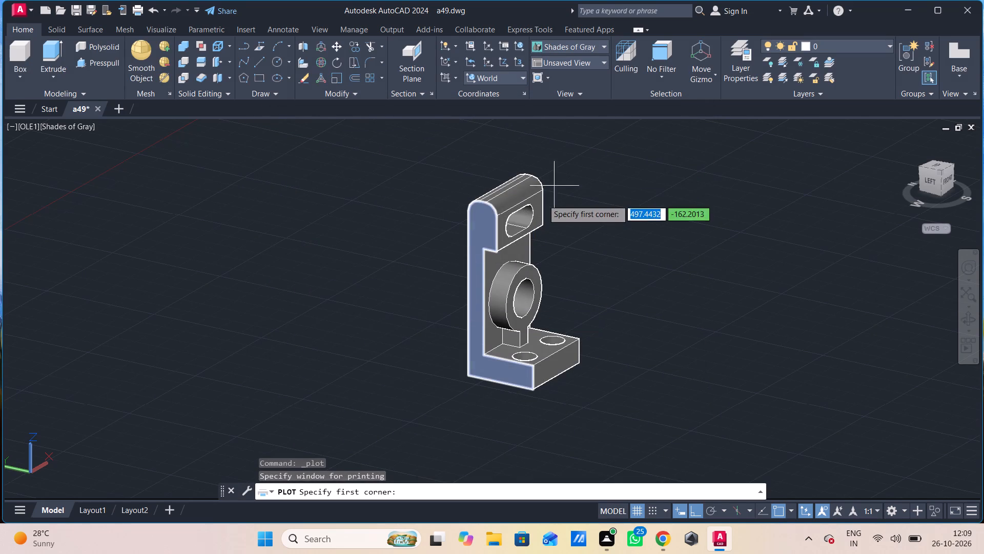
click(614, 126)
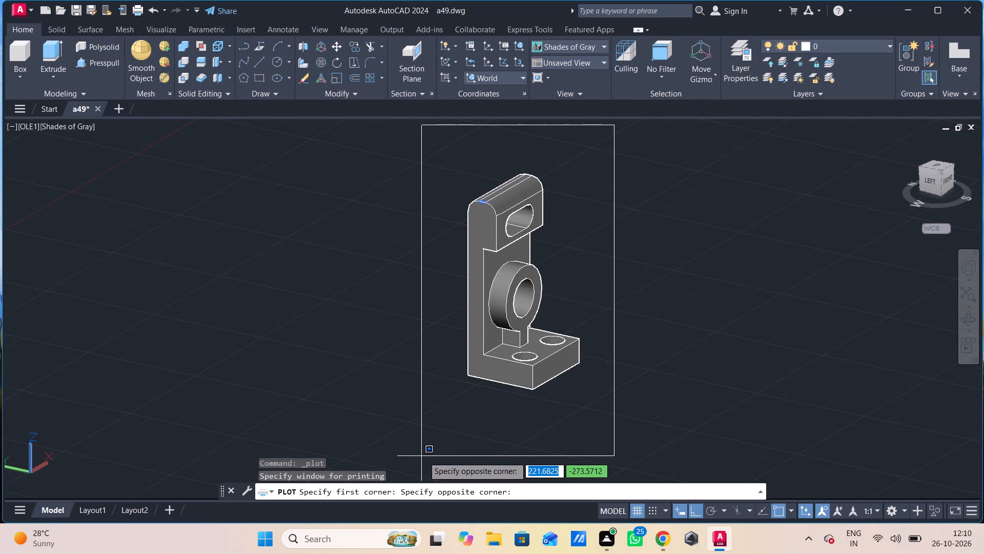
click(423, 457)
Preview the plot and output it as a49-Model.pdf in the CAD folder on the Desktop.
click(301, 439)
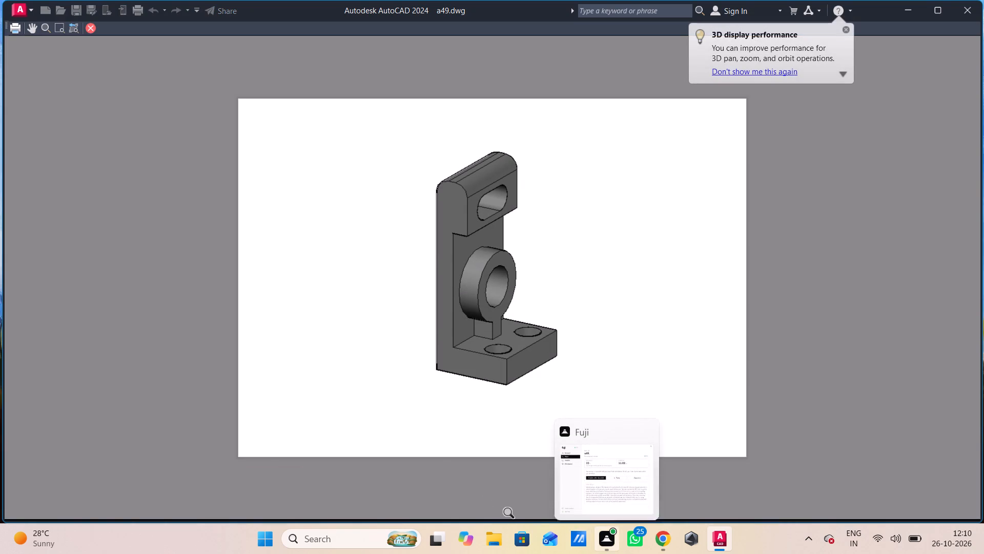
click(12, 26)
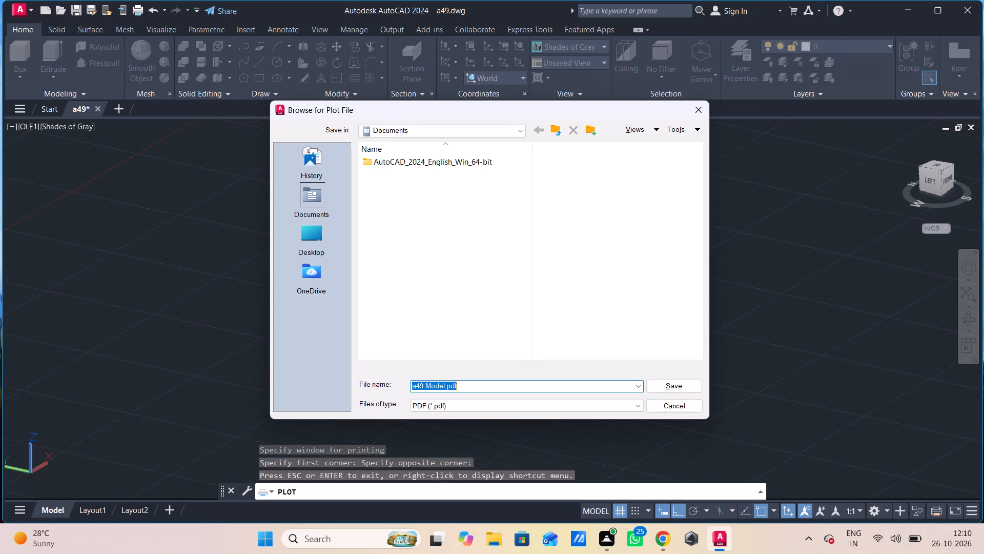
drag(295, 237, 300, 238)
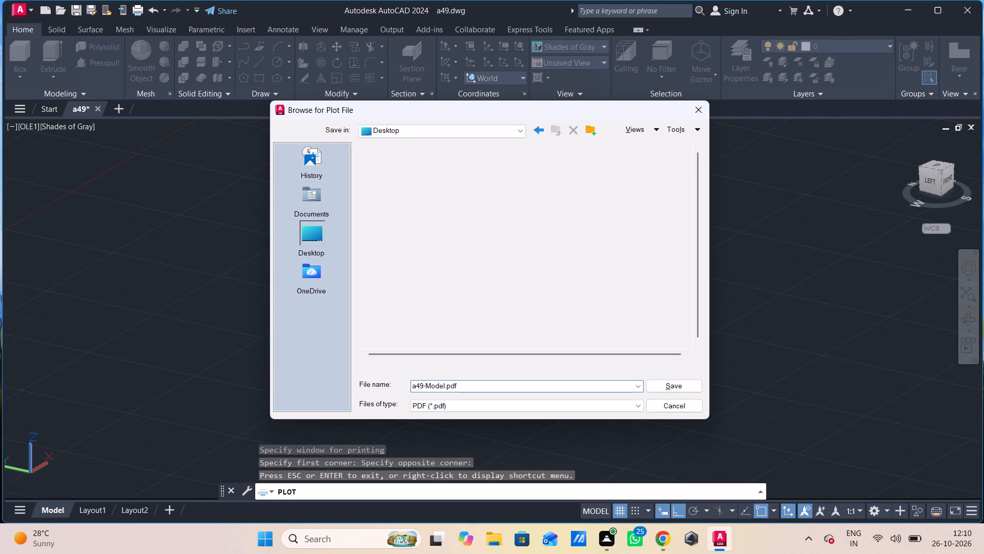
double_click(365, 311)
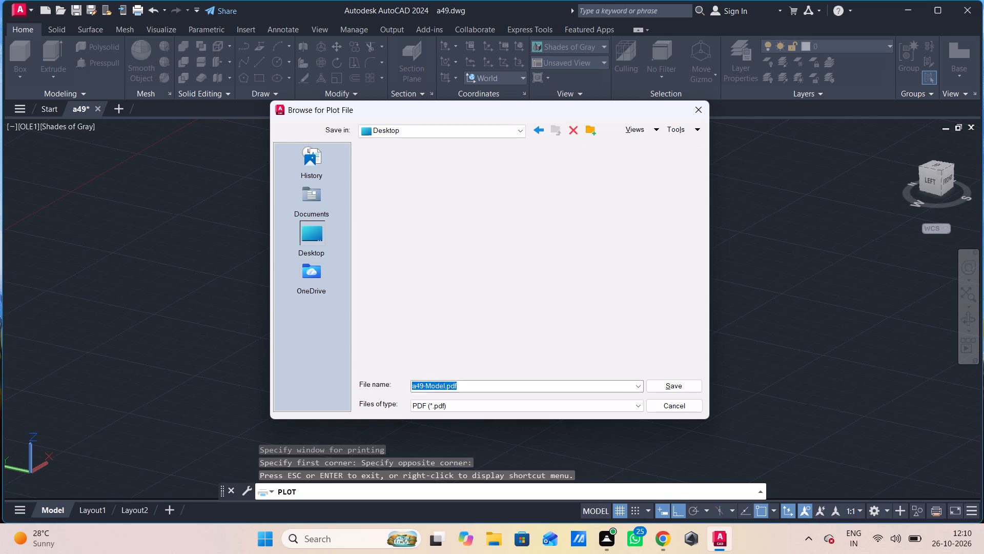
click(669, 386)
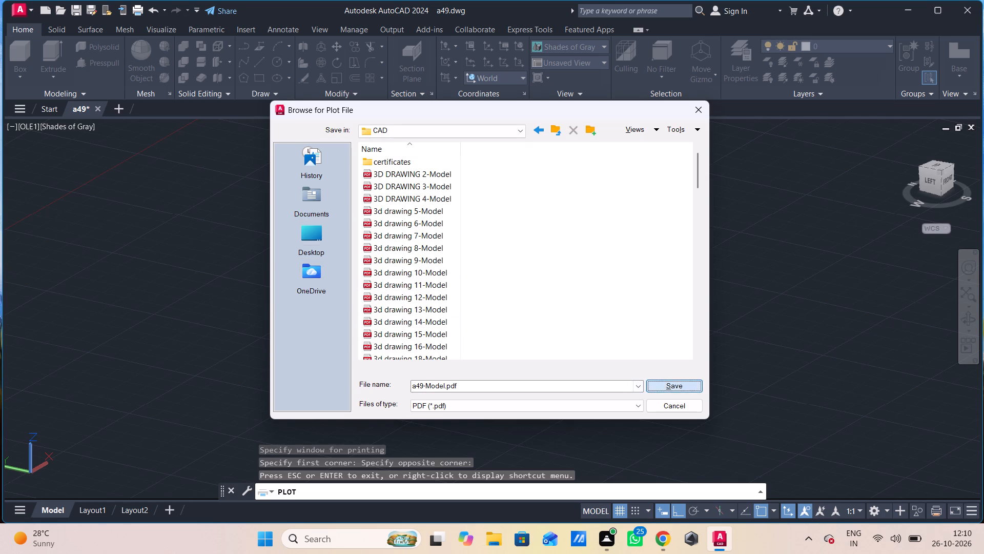